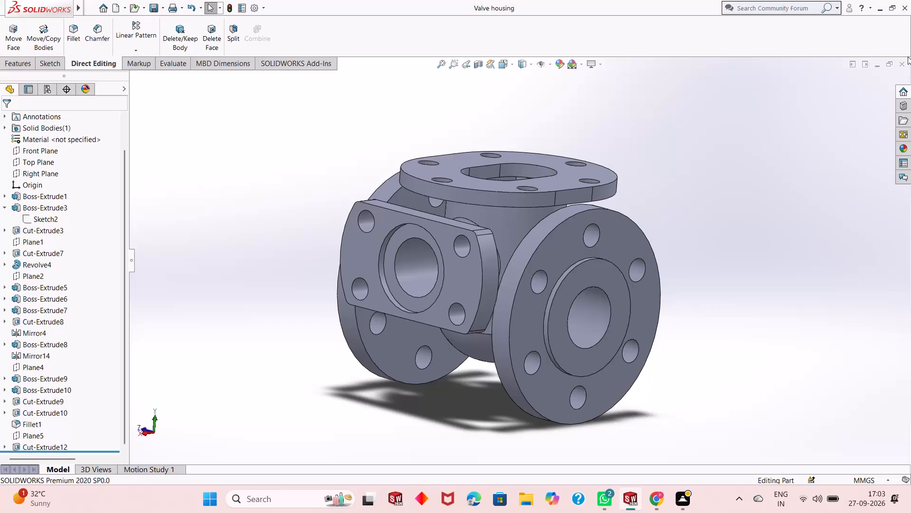
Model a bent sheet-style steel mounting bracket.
Close the open Valve housing part.
left_click(902, 71)
left_click(903, 65)
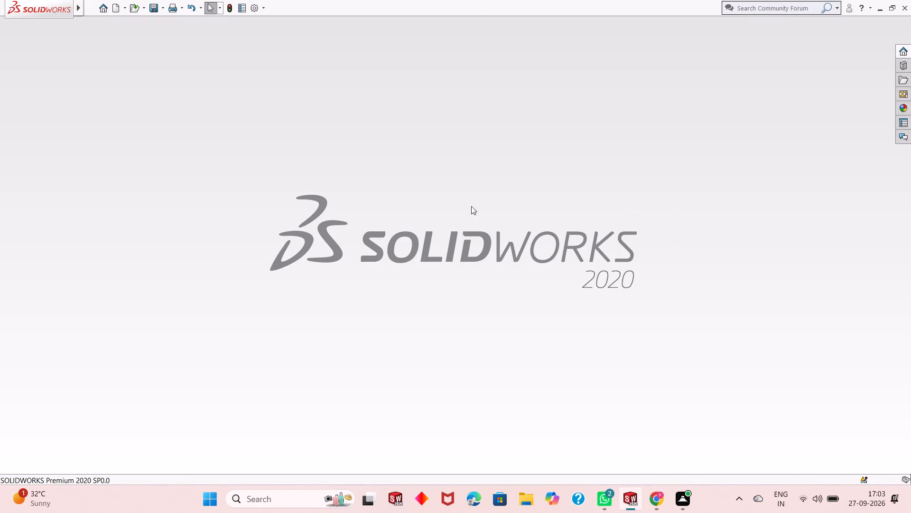
Create a new part document.
left_click(115, 8)
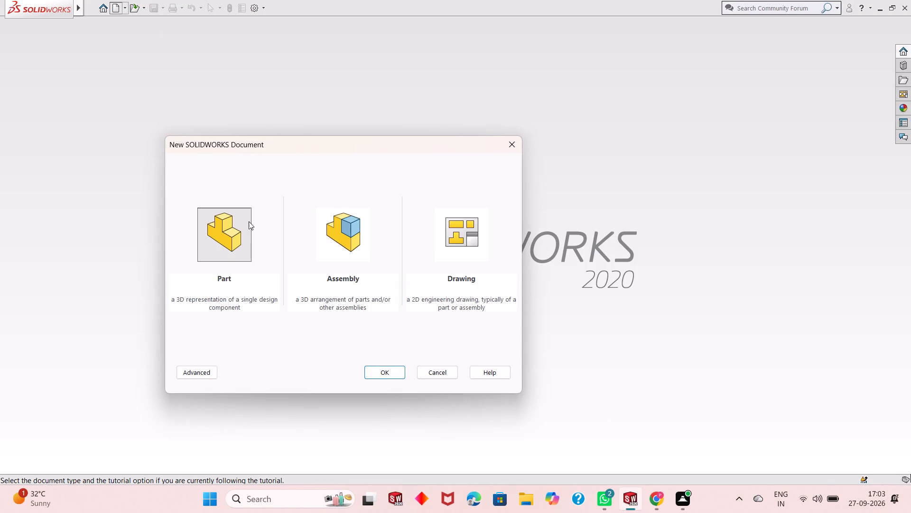
double_click(232, 234)
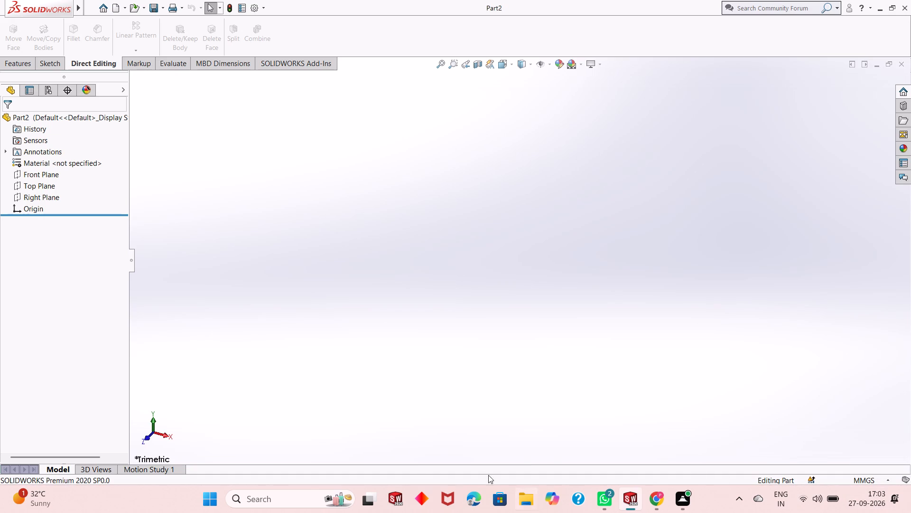
Start a new sketch on the Right Plane.
left_click(45, 171)
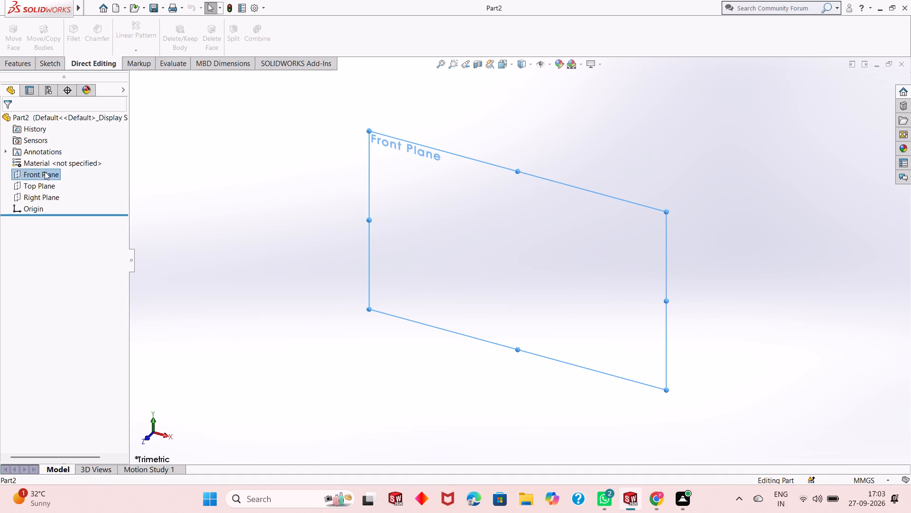
left_click(39, 195)
left_click(48, 176)
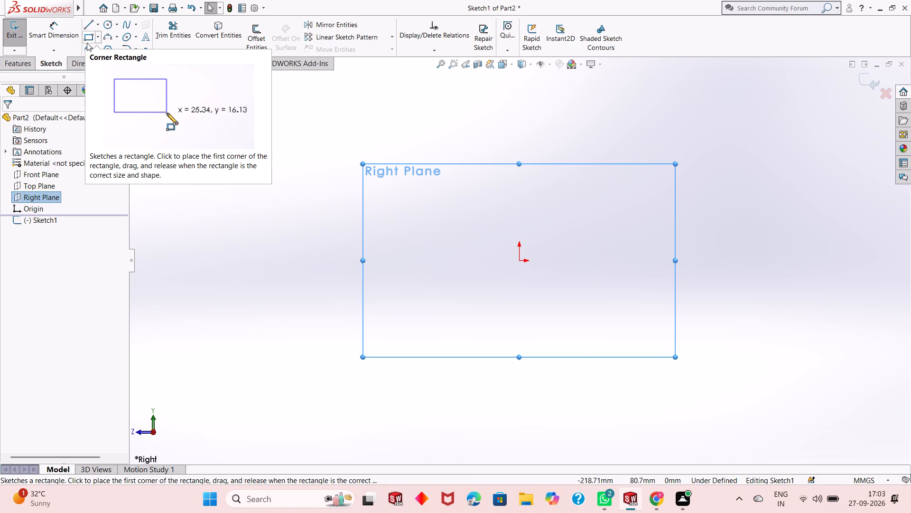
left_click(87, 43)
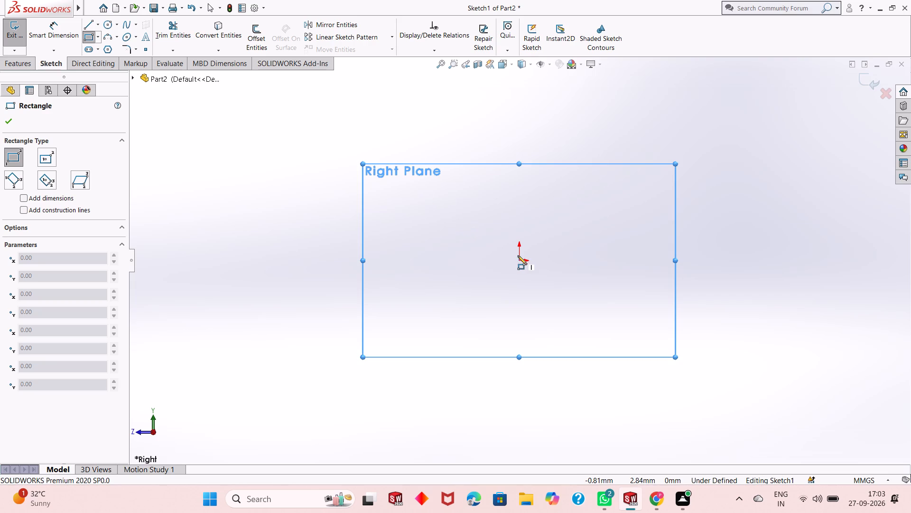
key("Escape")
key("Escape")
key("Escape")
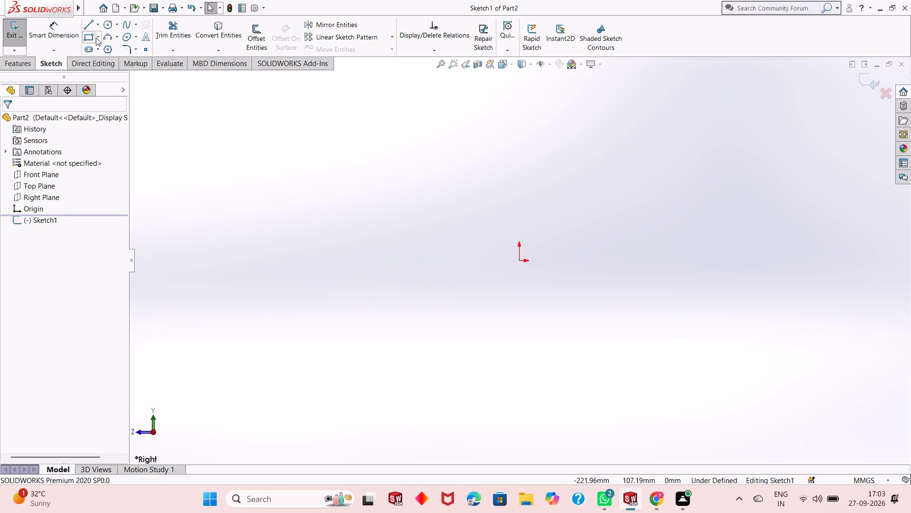
Sketch a center rectangle from the origin, about 244 mm wide and 93 mm high.
left_click(96, 38)
left_click(112, 61)
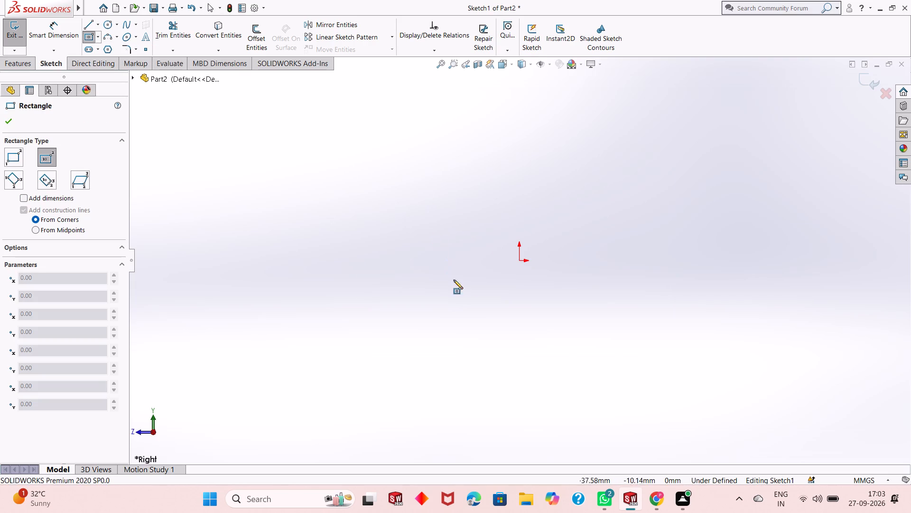
left_click(519, 261)
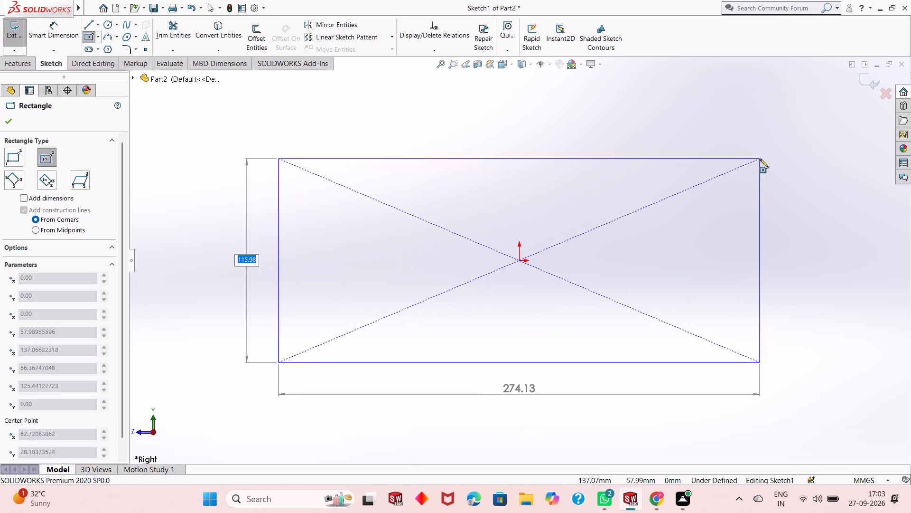
left_click(734, 179)
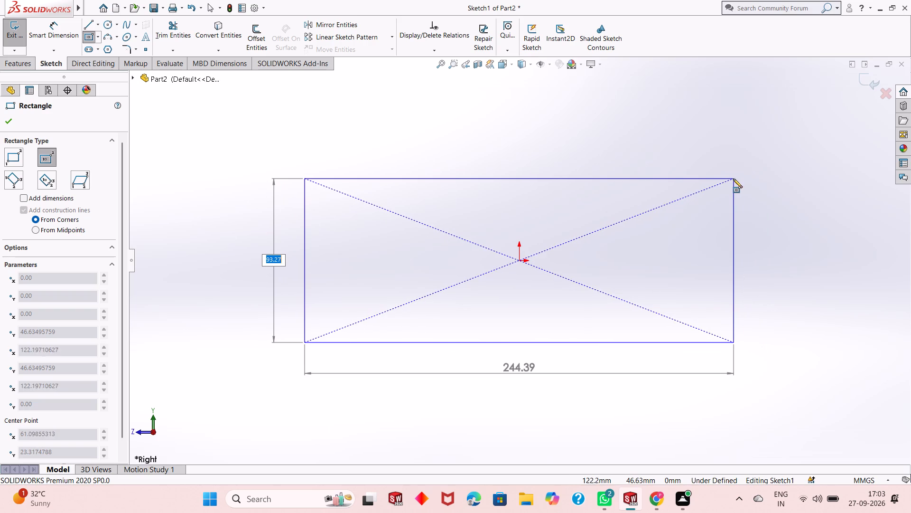
right_click(491, 113)
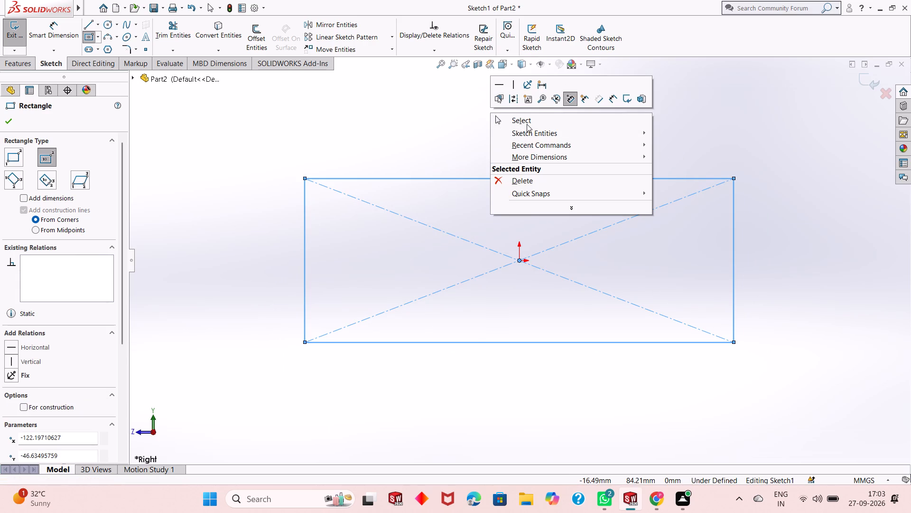
left_click(527, 124)
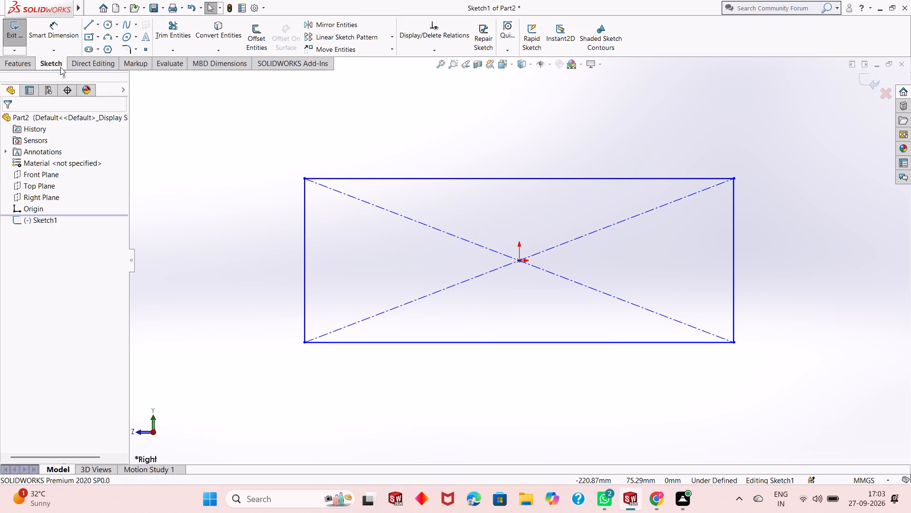
Dimension the rectangle's upper horizontal edge to a width of 130 mm.
left_click(54, 36)
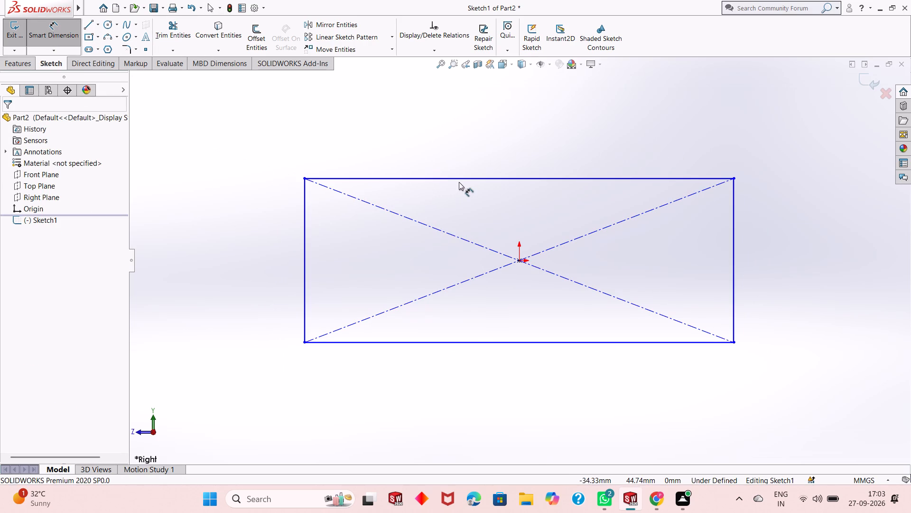
left_click(492, 180)
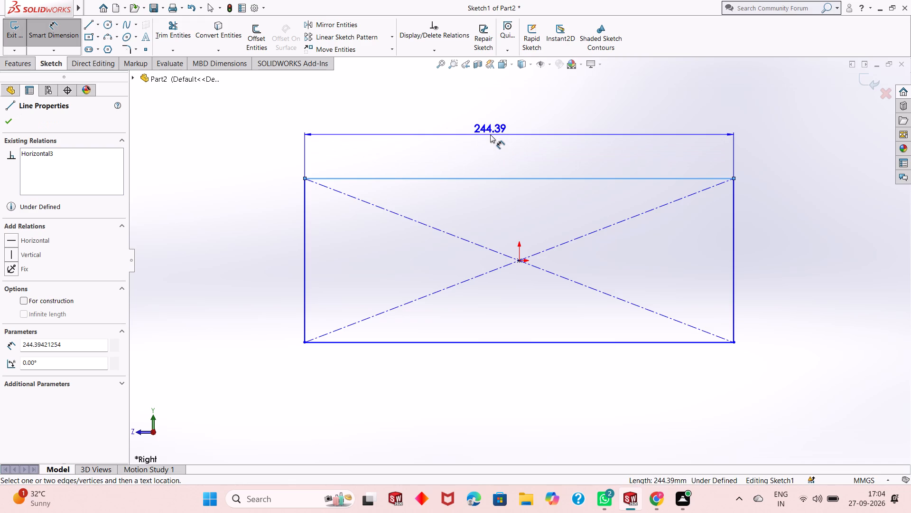
left_click(490, 134)
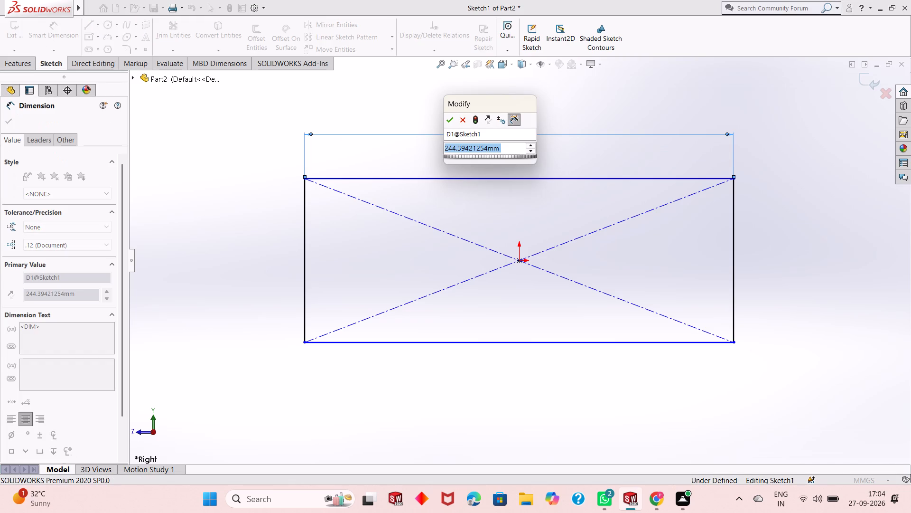
type("130")
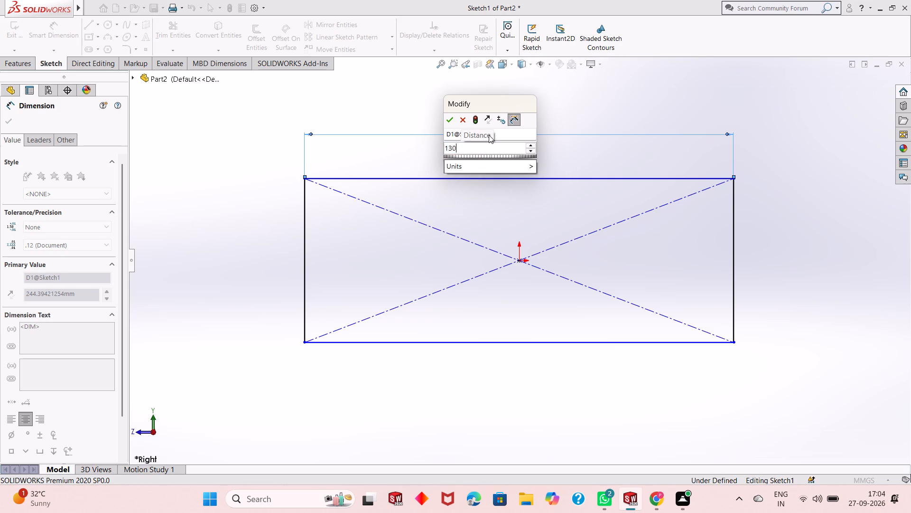
key("Return")
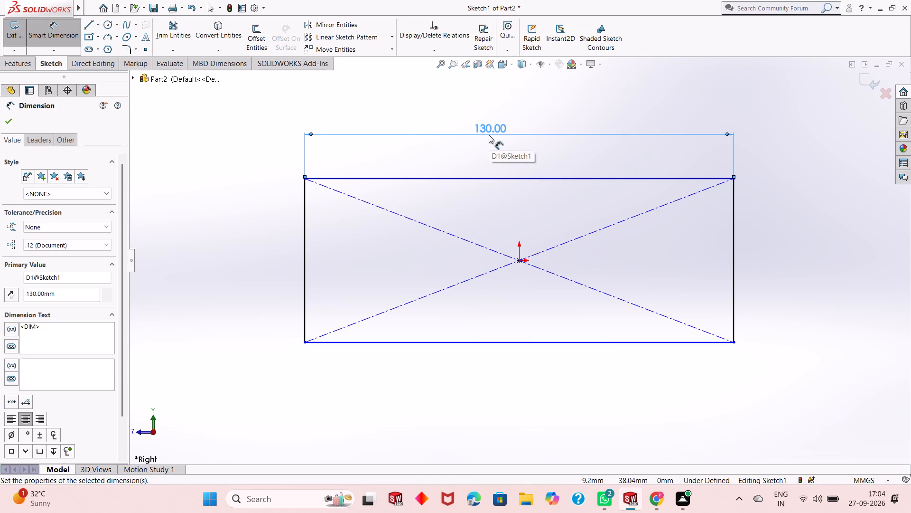
Dimension the rectangle's vertical edge to a height of 37 mm.
left_click(303, 245)
left_click(252, 250)
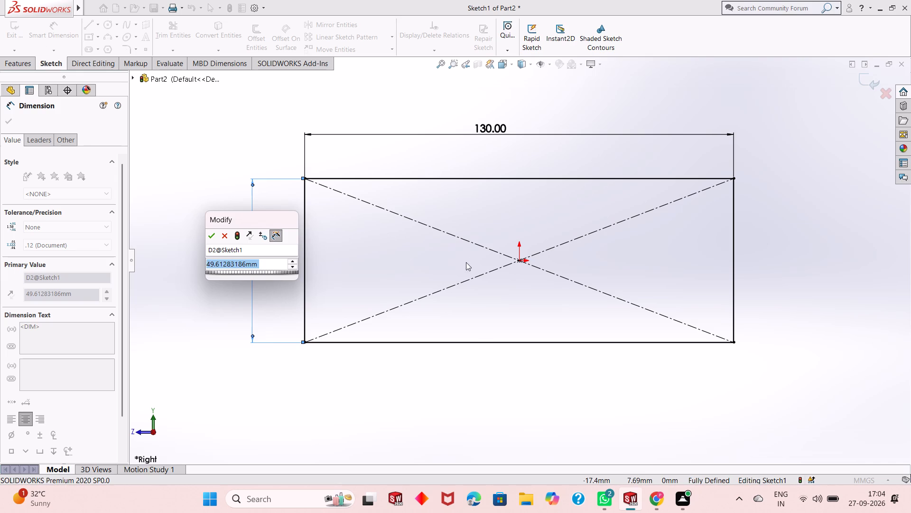
scroll(506, 264, "up", 1)
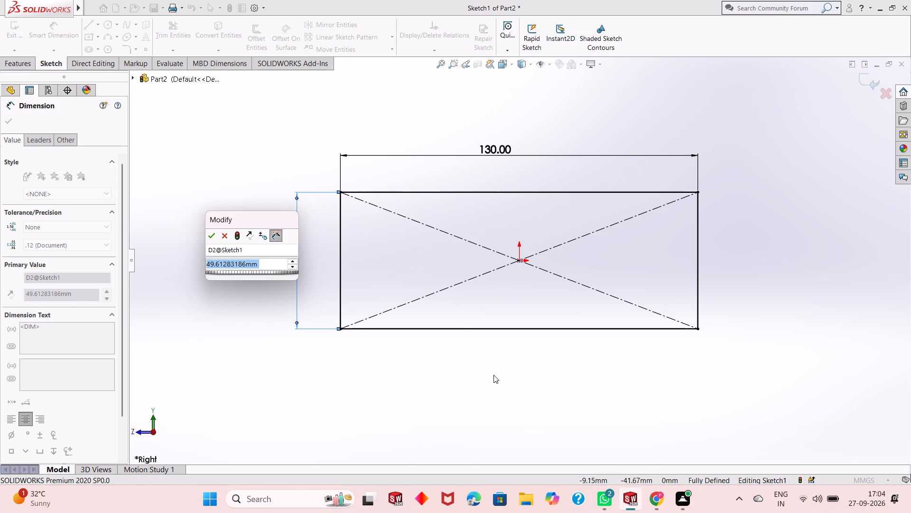
scroll(460, 331, "up", 1)
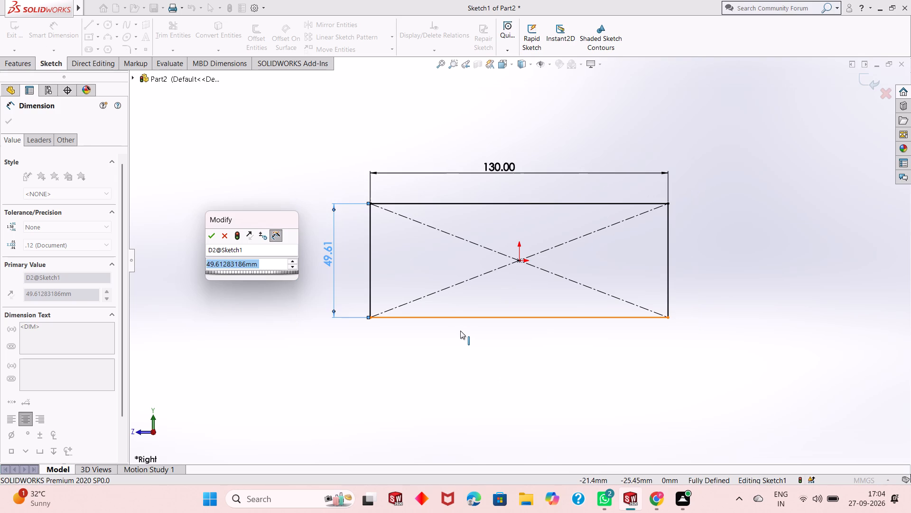
scroll(460, 331, "down", 1)
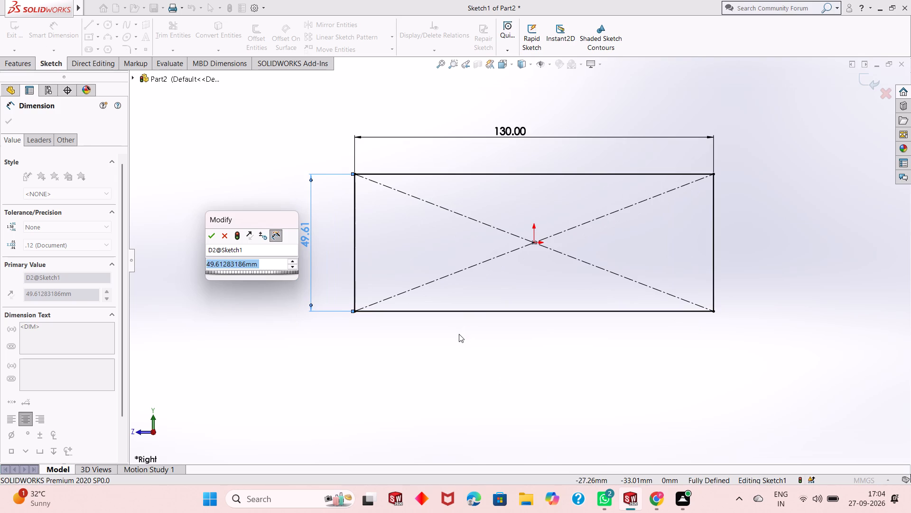
scroll(459, 334, "up", 1)
scroll(459, 334, "down", 1)
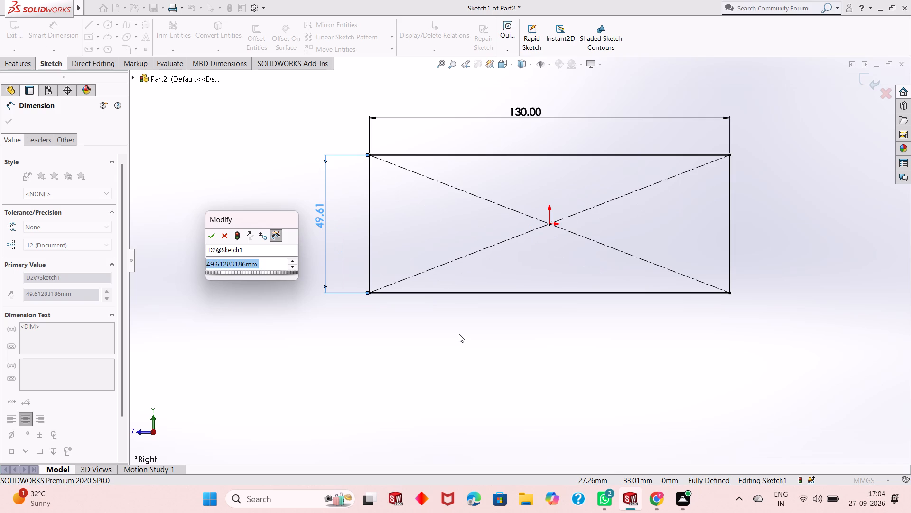
scroll(459, 334, "down", 1)
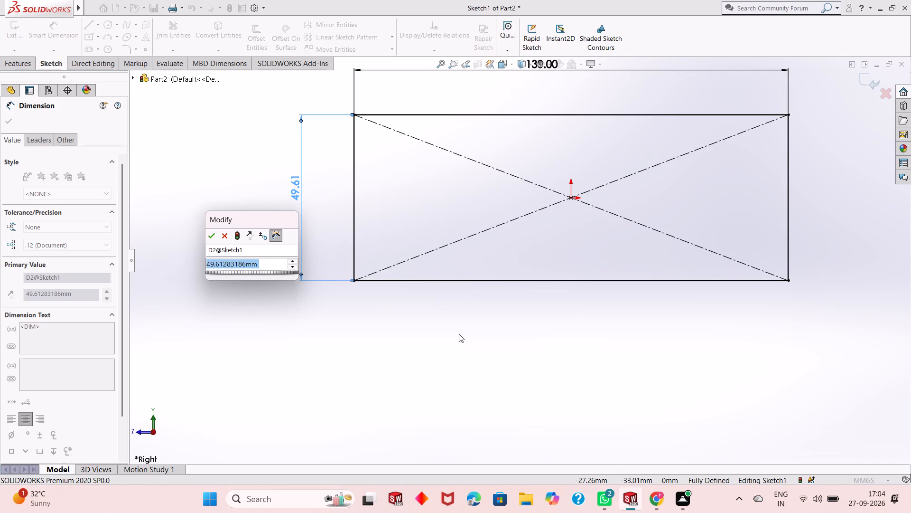
scroll(459, 334, "down", 1)
scroll(459, 334, "up", 1)
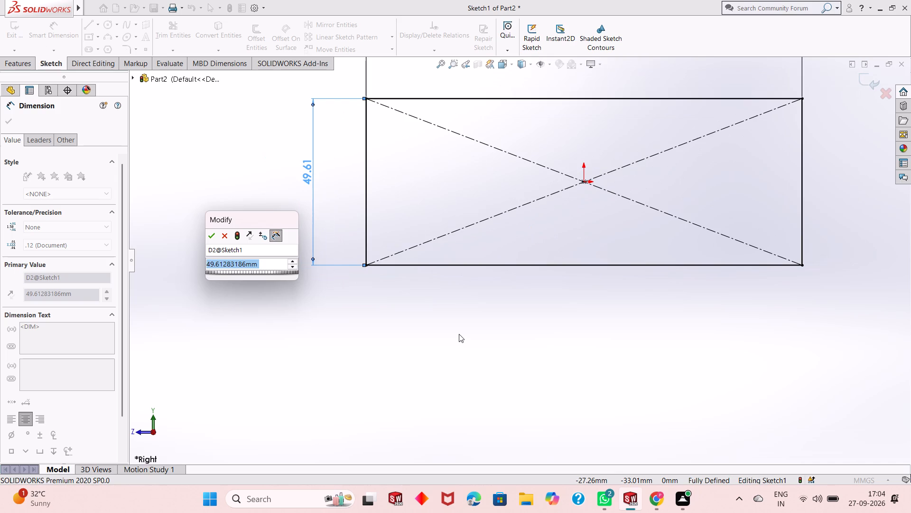
scroll(459, 334, "up", 1)
scroll(581, 170, "down", 2)
scroll(534, 214, "up", 2)
scroll(603, 198, "down", 1)
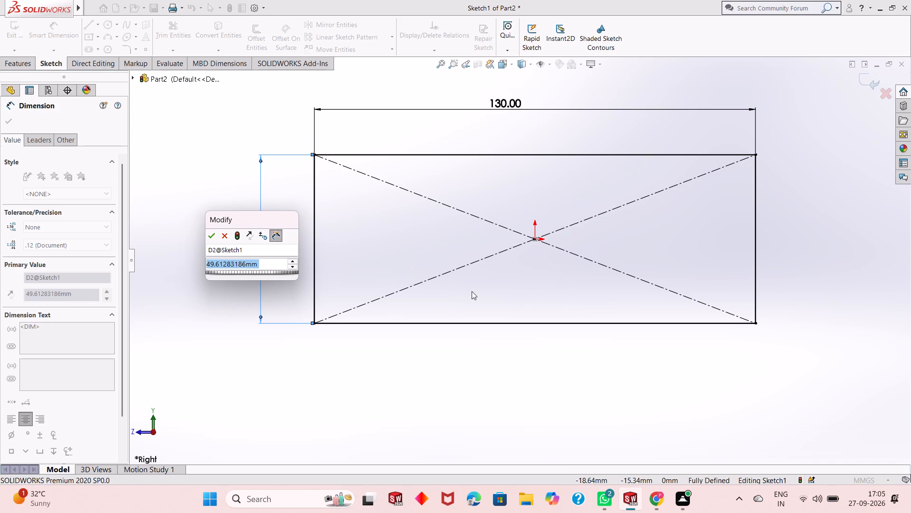
type("45")
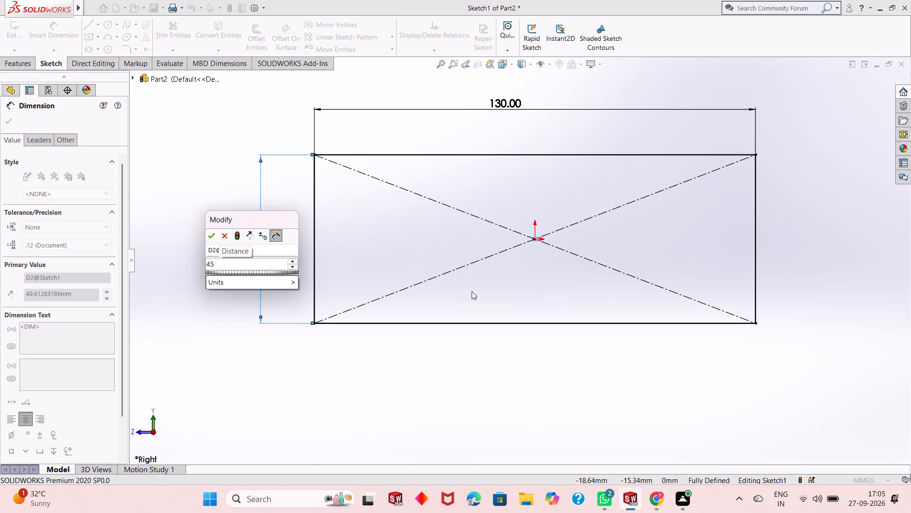
type("-8")
key("Return")
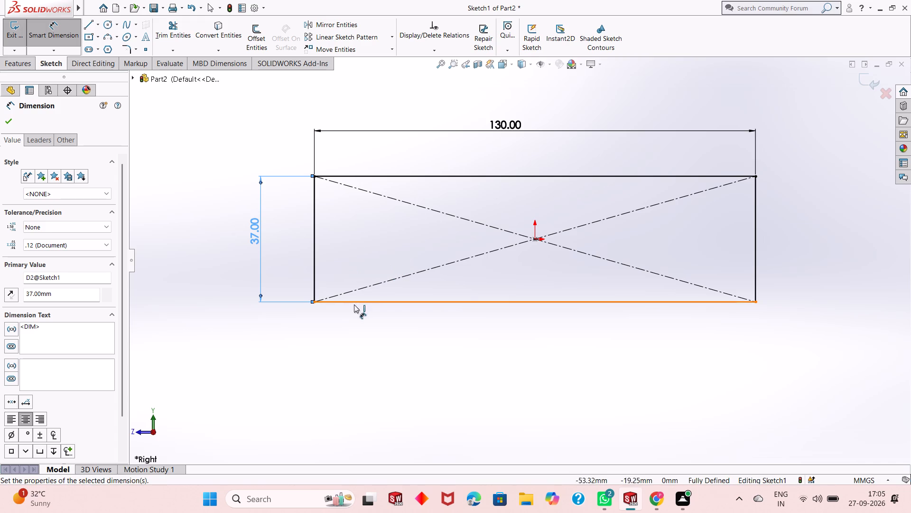
Set the rectangle's height dimension to 51 mm.
scroll(425, 233, "up", 2)
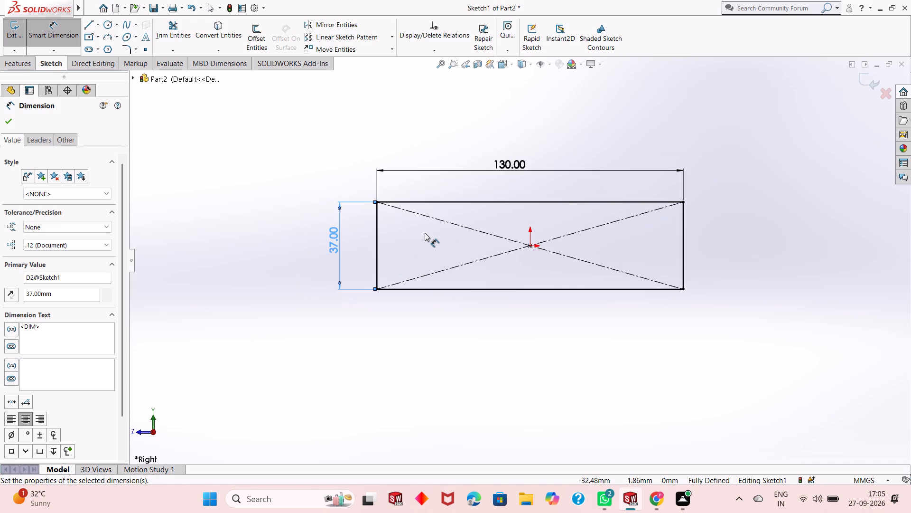
scroll(442, 257, "up", 1)
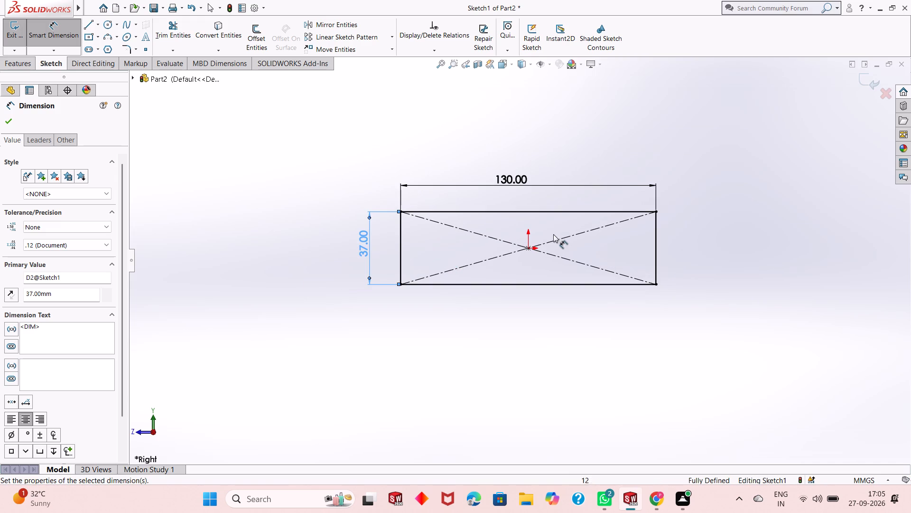
scroll(544, 233, "down", 1)
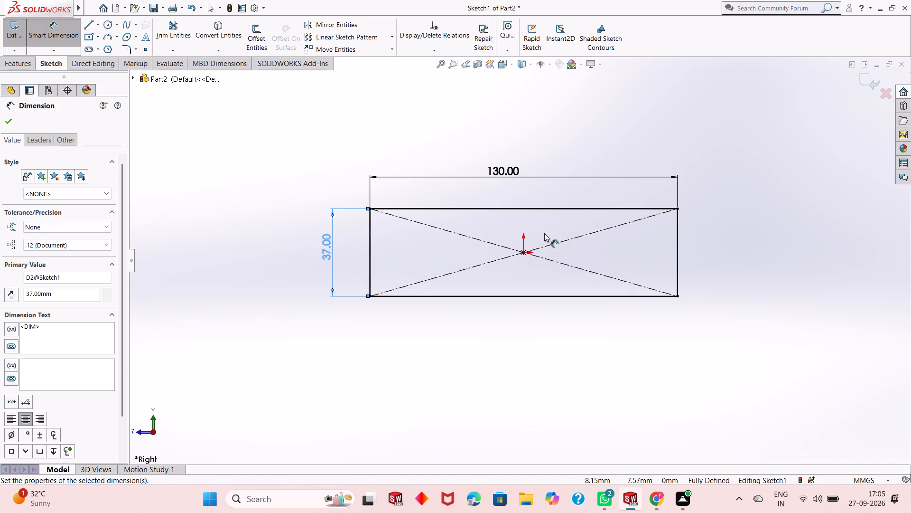
scroll(544, 233, "down", 2)
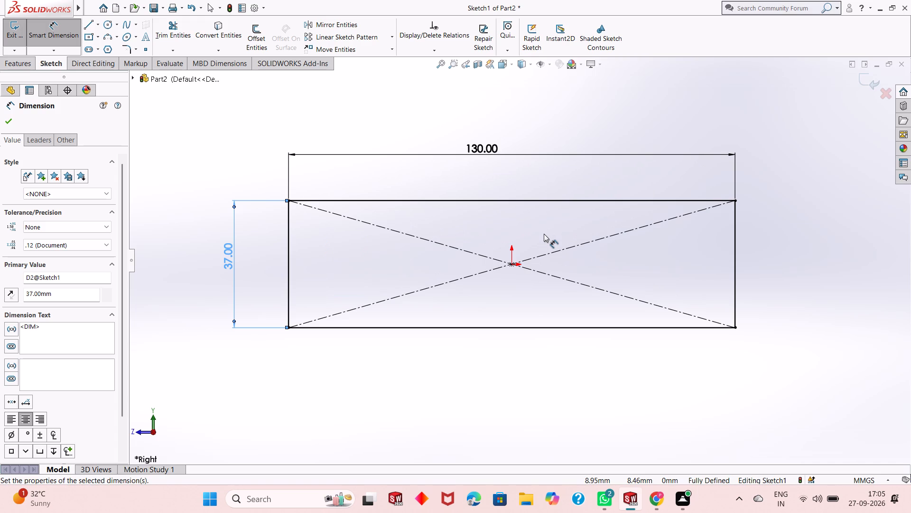
scroll(544, 234, "down", 1)
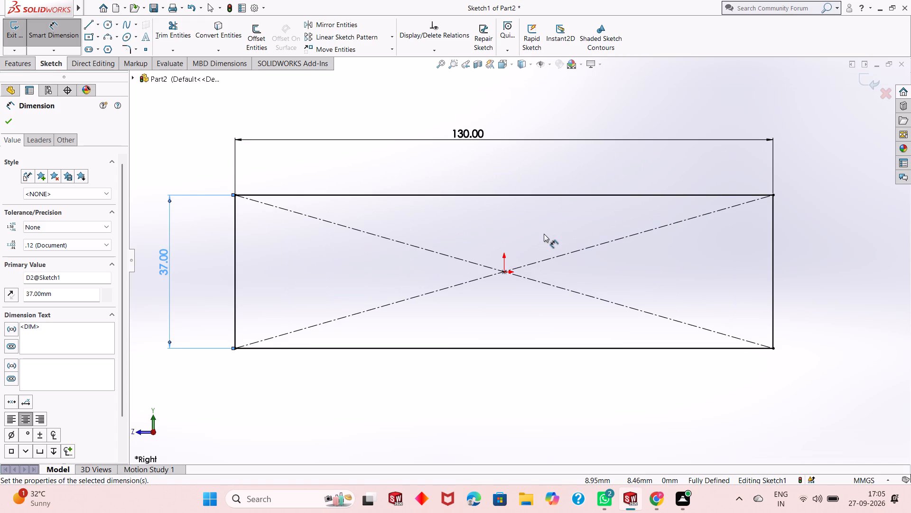
scroll(544, 234, "down", 1)
scroll(544, 234, "up", 2)
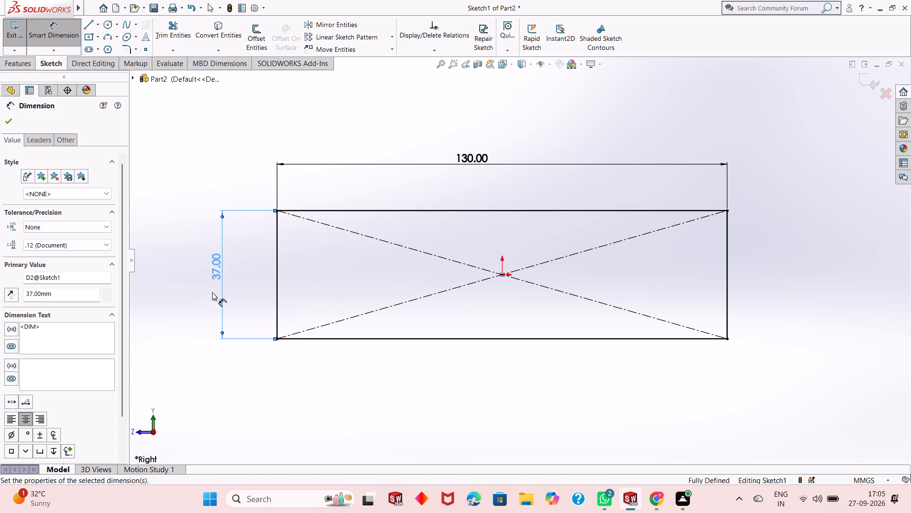
double_click(220, 271)
type("51")
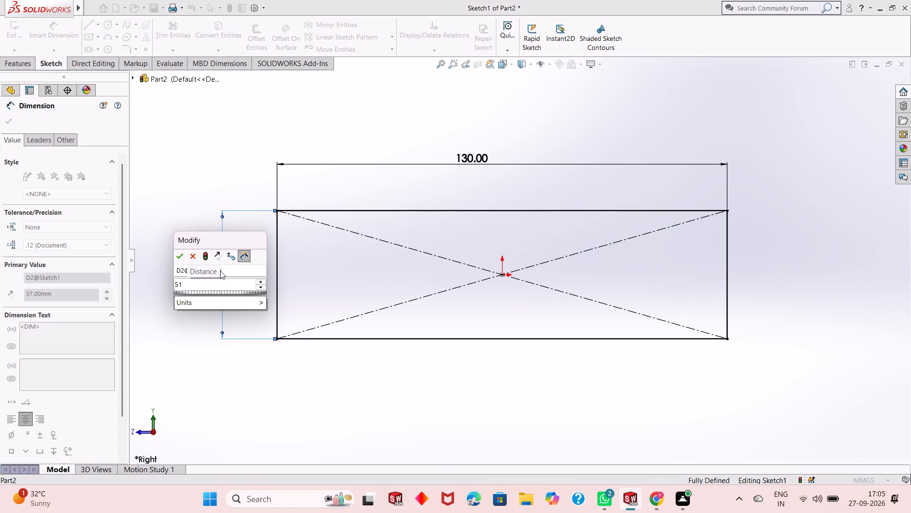
key("Return")
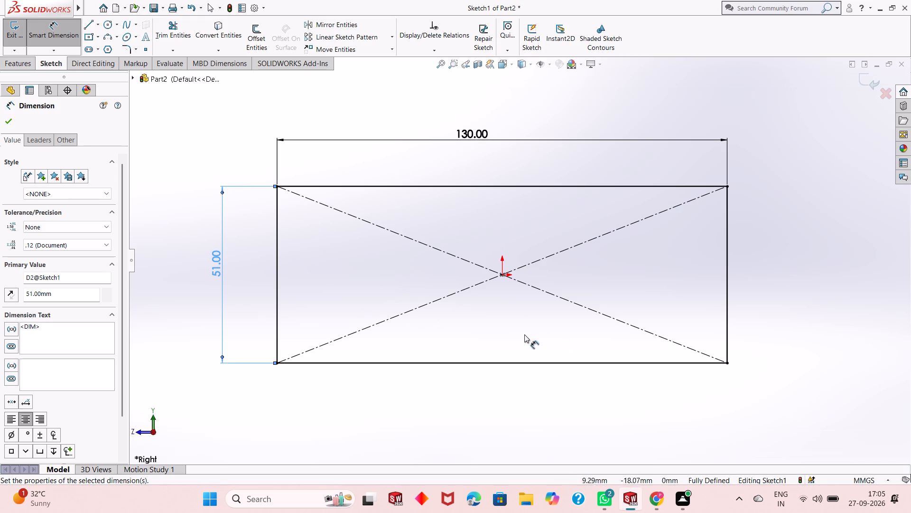
Set the rectangle's height dimension to 45 mm and finish dimensioning.
middle_click_drag(520, 321, 517, 308)
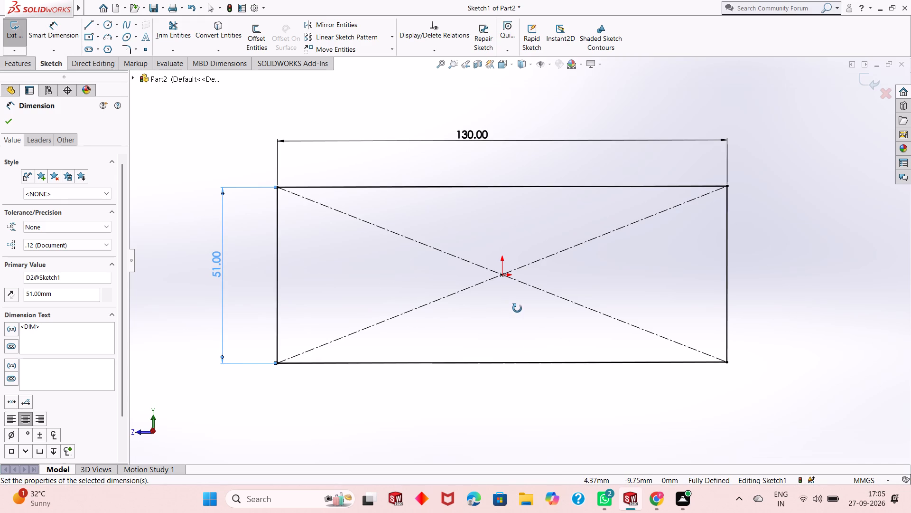
middle_click_drag(517, 308, 504, 308)
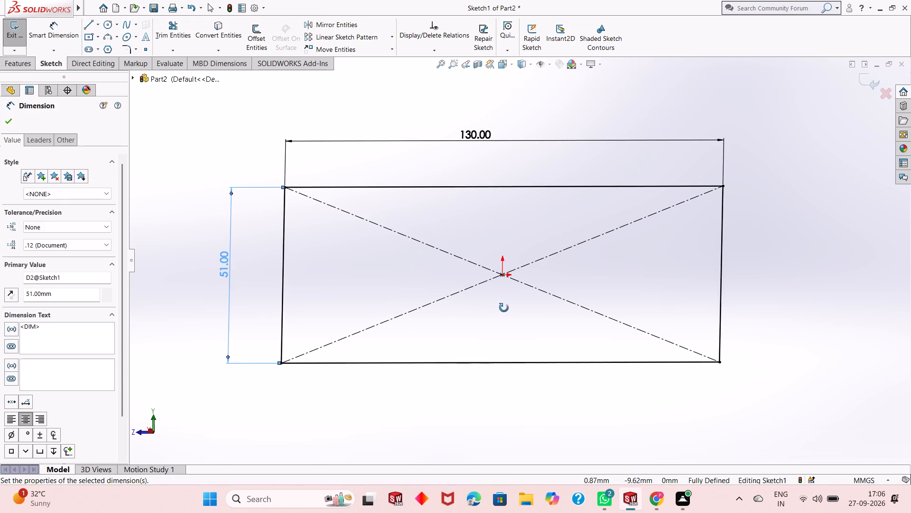
middle_click_drag(504, 308, 474, 309)
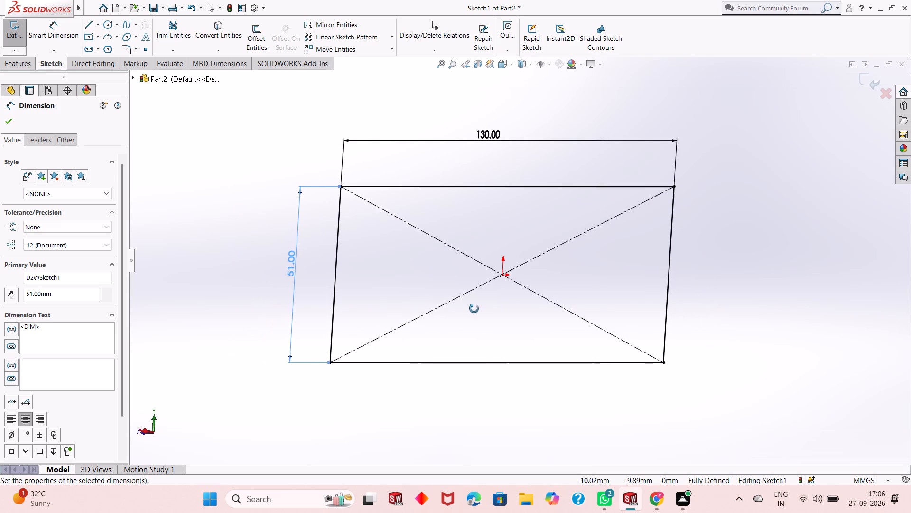
middle_click_drag(474, 309, 464, 309)
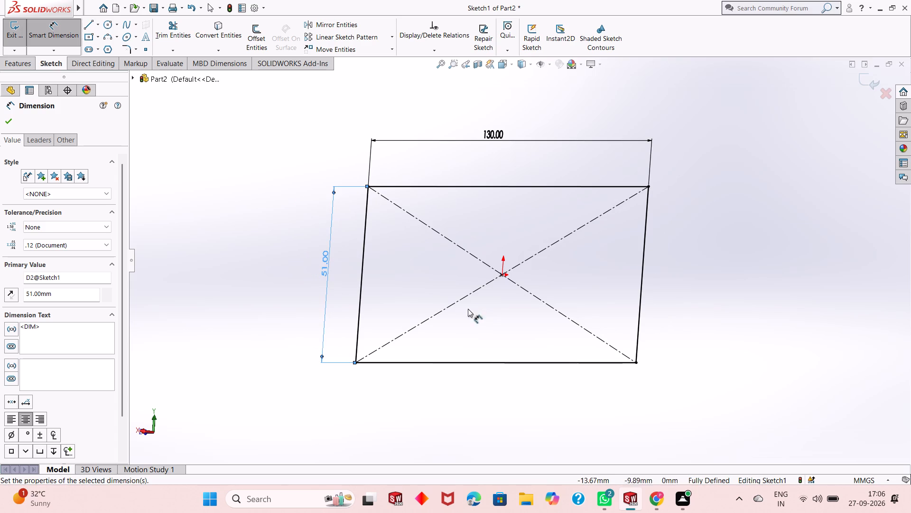
middle_click_drag(503, 301, 517, 274)
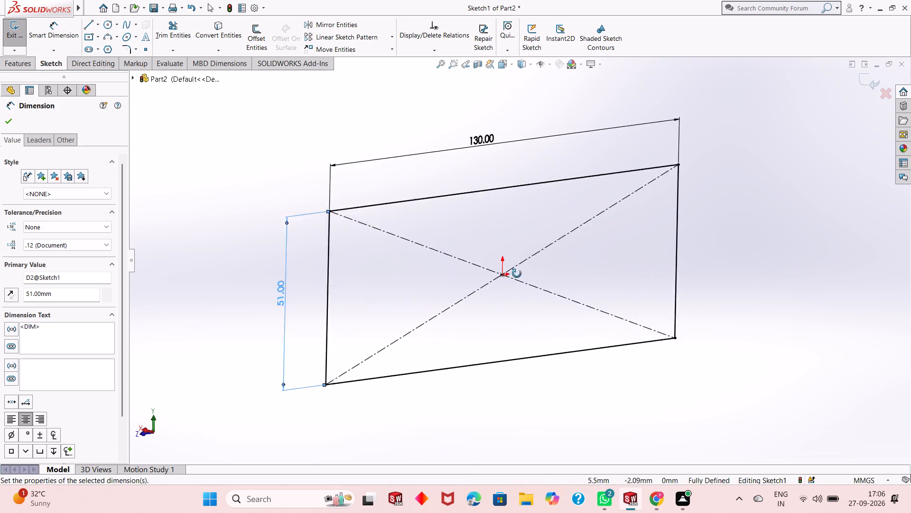
middle_click_drag(517, 274, 521, 228)
key("ctrl+8")
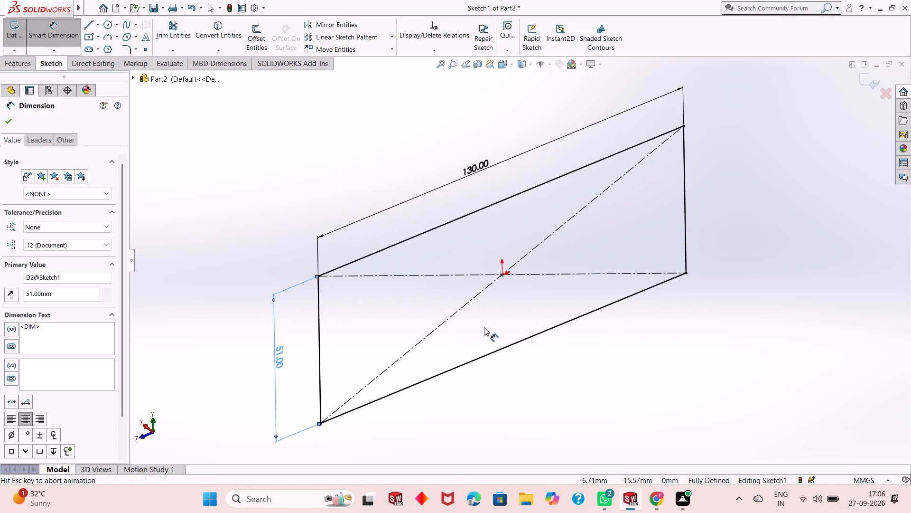
scroll(412, 280, "up", 1)
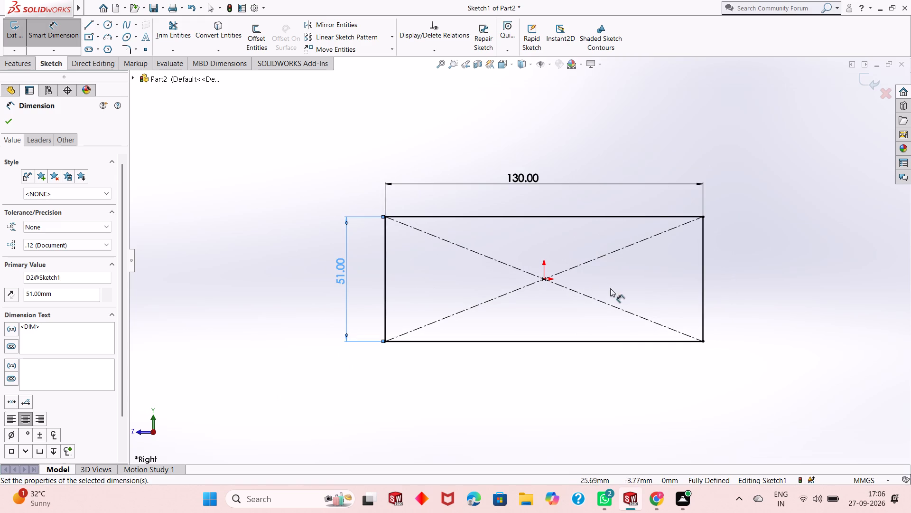
scroll(623, 277, "down", 1)
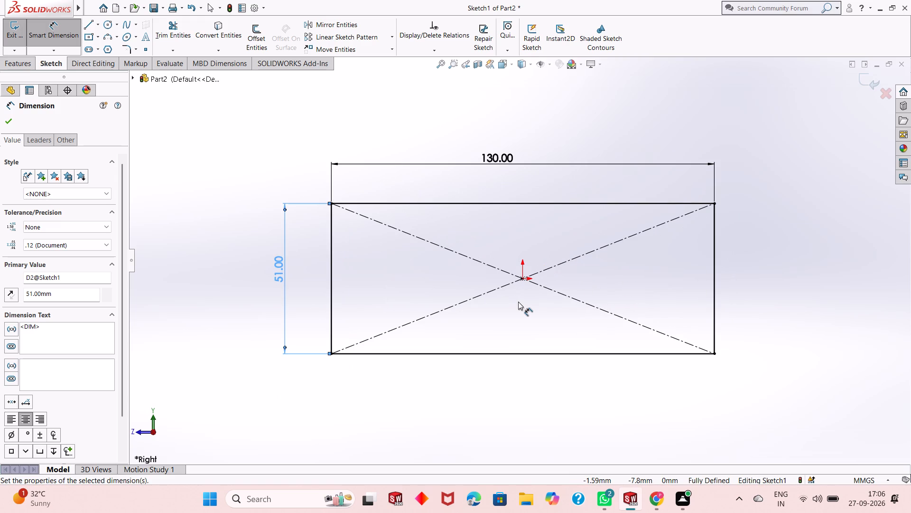
scroll(518, 302, "down", 1)
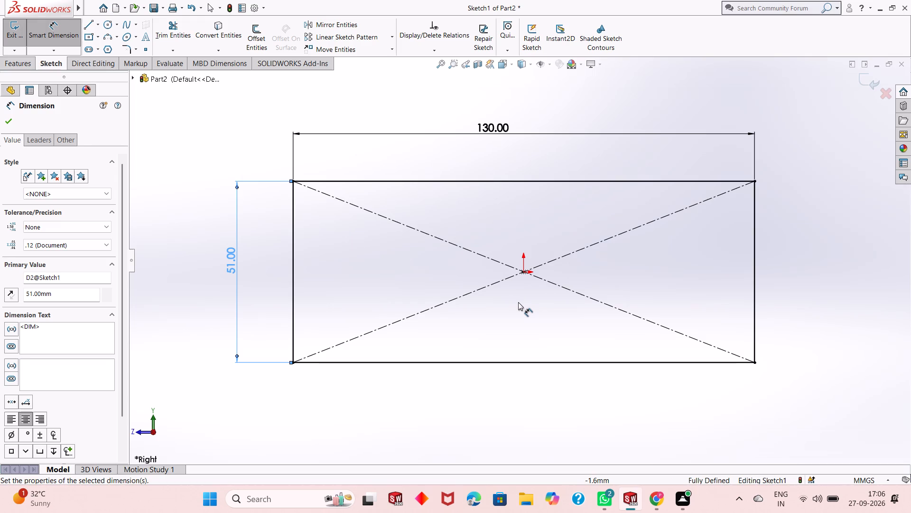
scroll(518, 302, "up", 1)
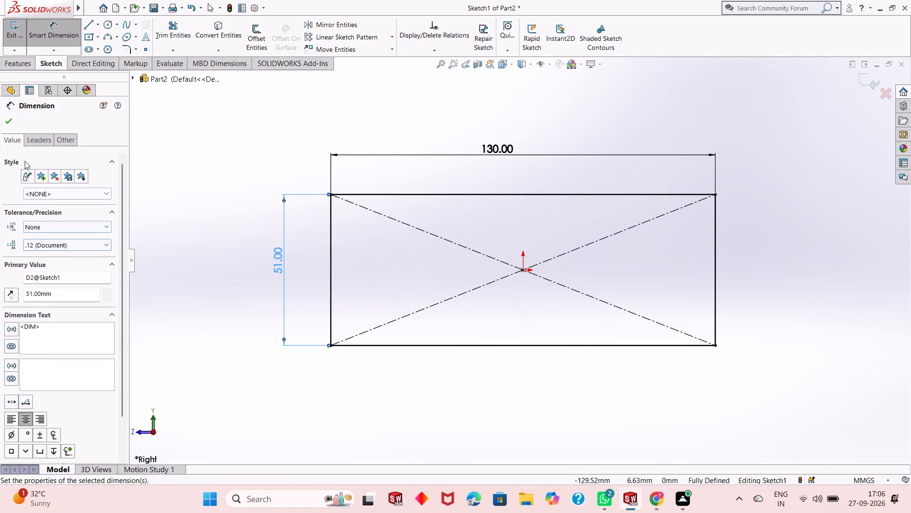
double_click(278, 265)
type("45")
key("Return")
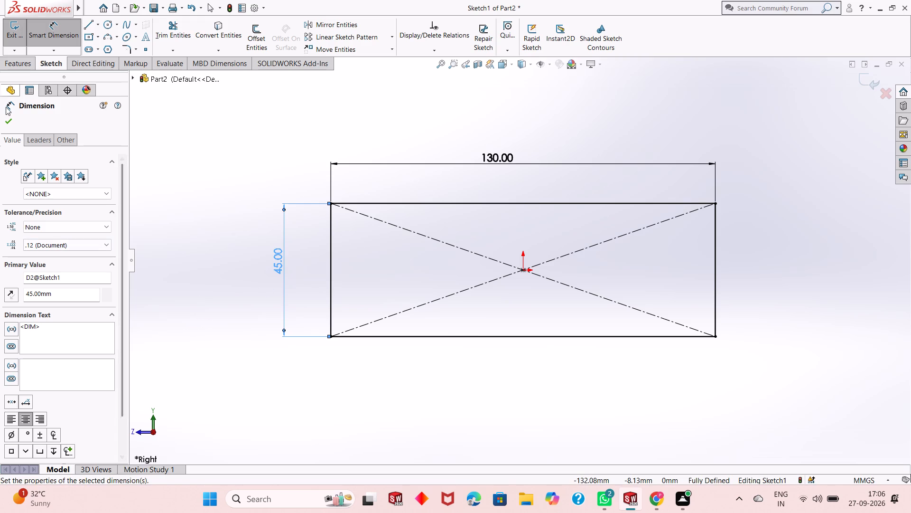
left_click(9, 125)
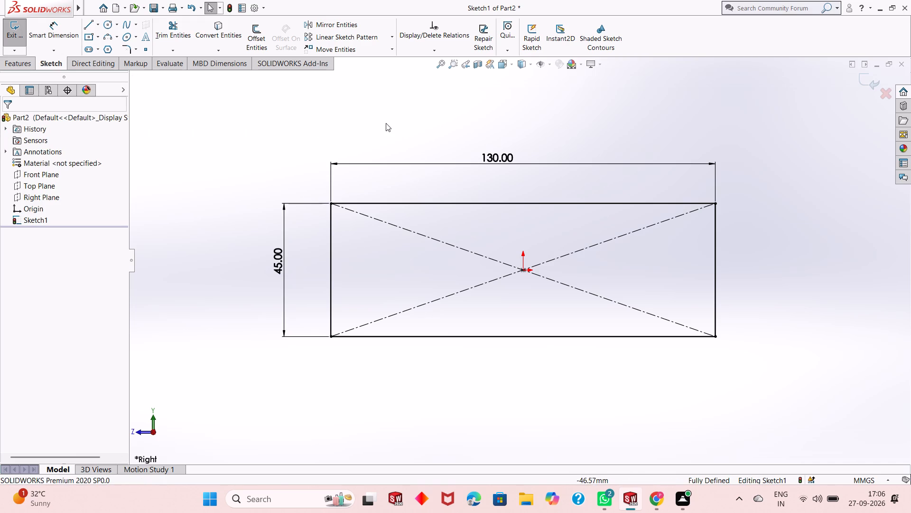
Start a blind Boss-Extrude of the rectangle sketch from the sketch plane with a depth of 2 mm.
scroll(377, 221, "up", 1)
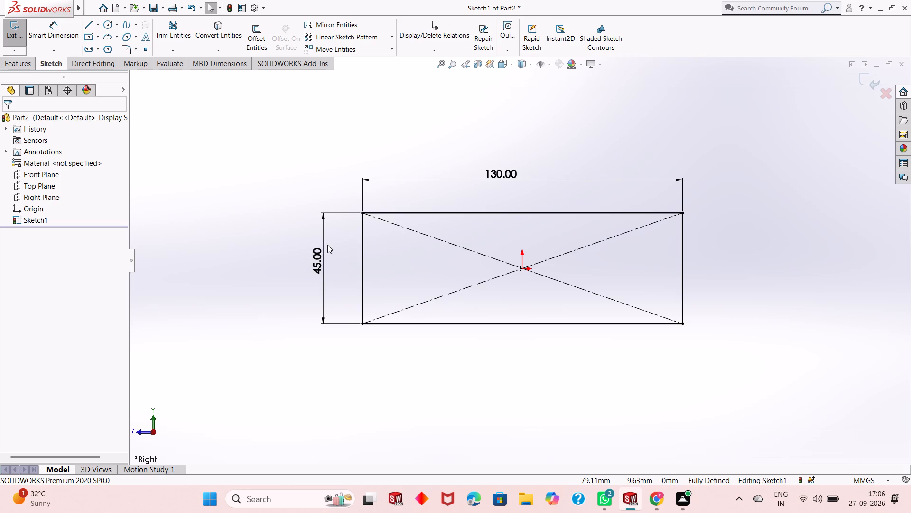
left_click(23, 68)
left_click(21, 42)
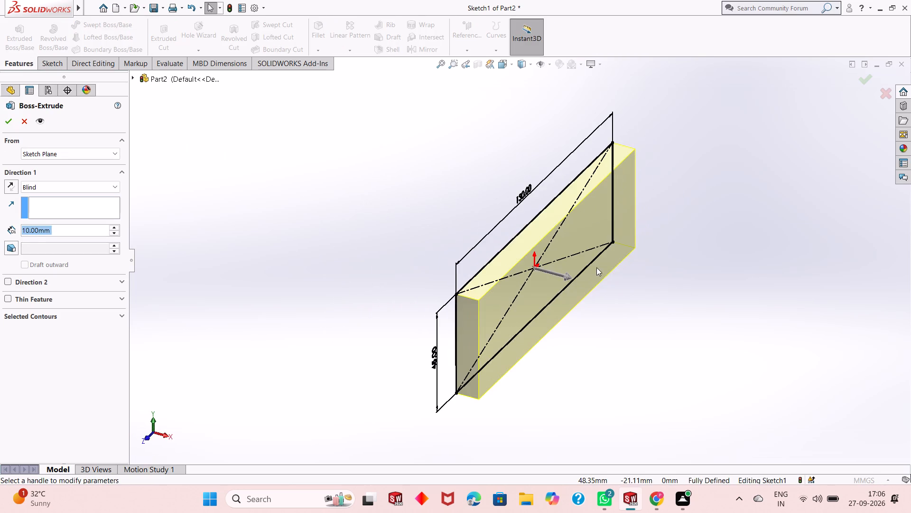
middle_click_drag(591, 266, 577, 168)
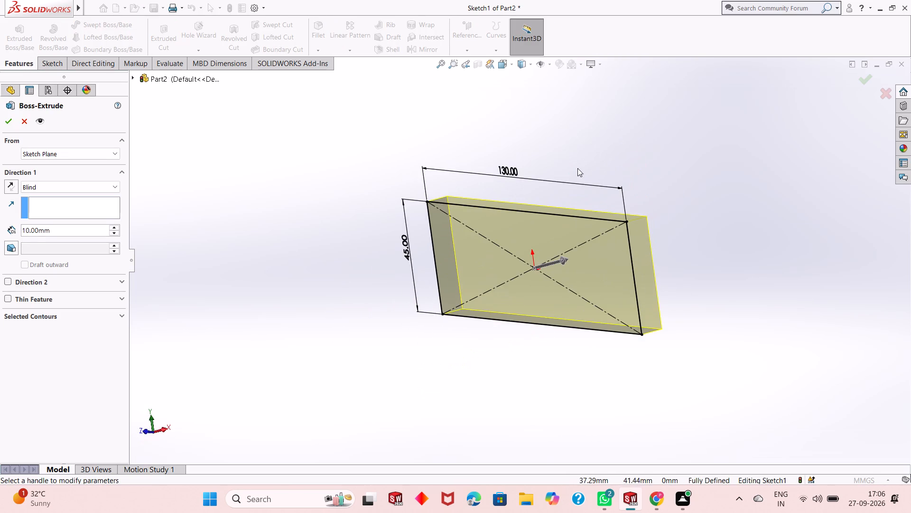
middle_click_drag(454, 276, 405, 214)
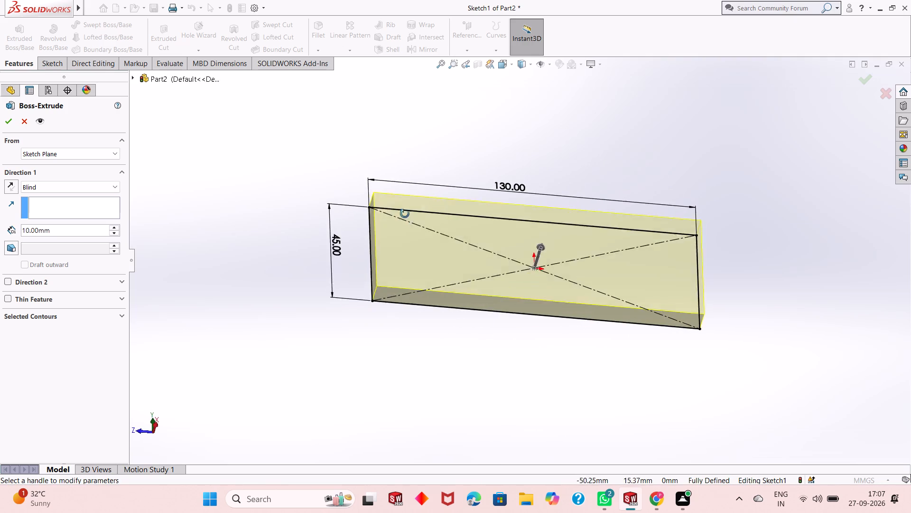
middle_click_drag(405, 214, 553, 165)
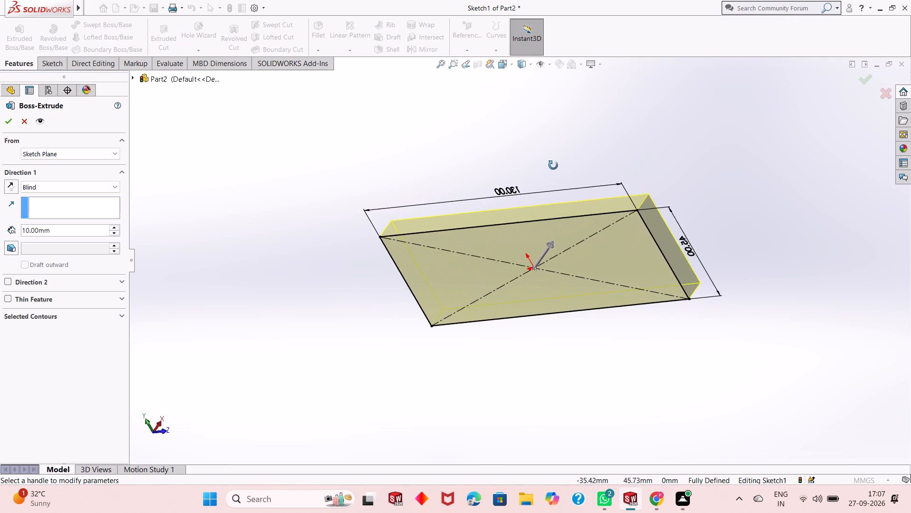
middle_click_drag(553, 165, 554, 163)
middle_click_drag(416, 256, 359, 217)
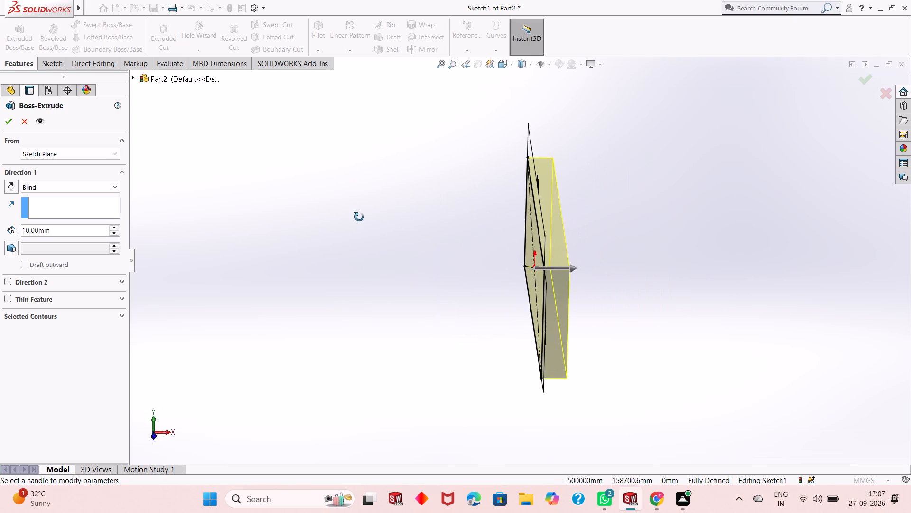
middle_click_drag(359, 217, 377, 217)
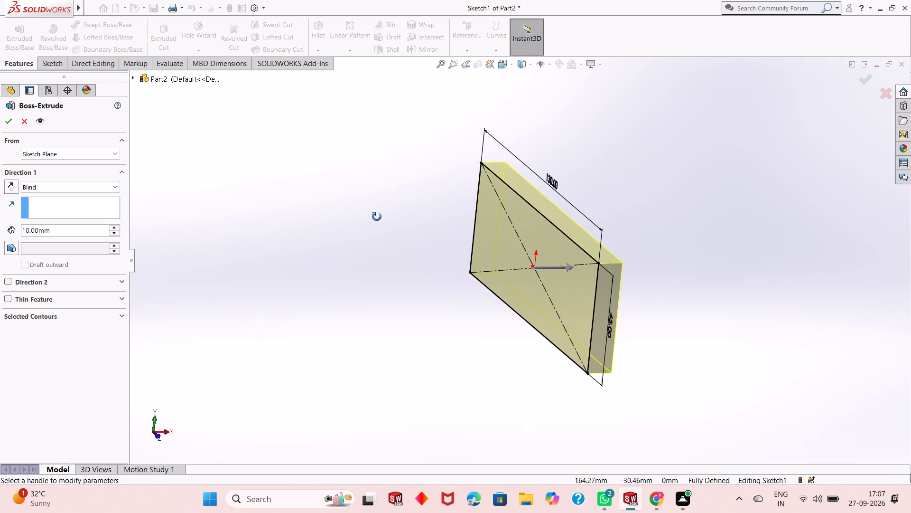
middle_click_drag(377, 217, 376, 218)
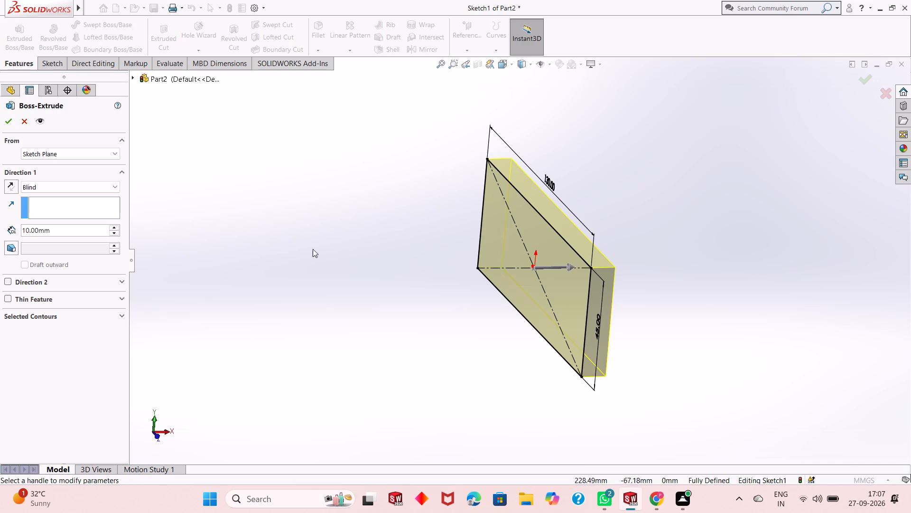
double_click(61, 231)
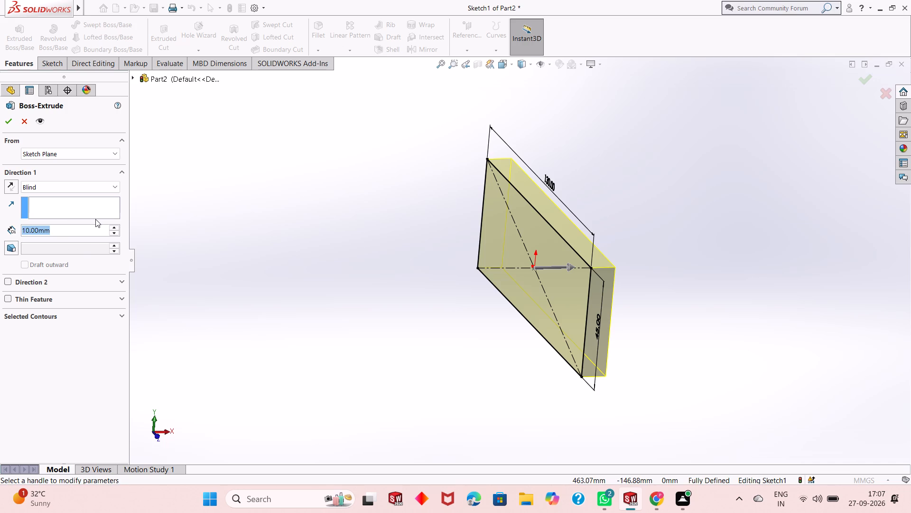
key("2")
key("Return")
Set the extrusion depth to 3 mm and complete the Boss-Extrude.
scroll(577, 267, "down", 7)
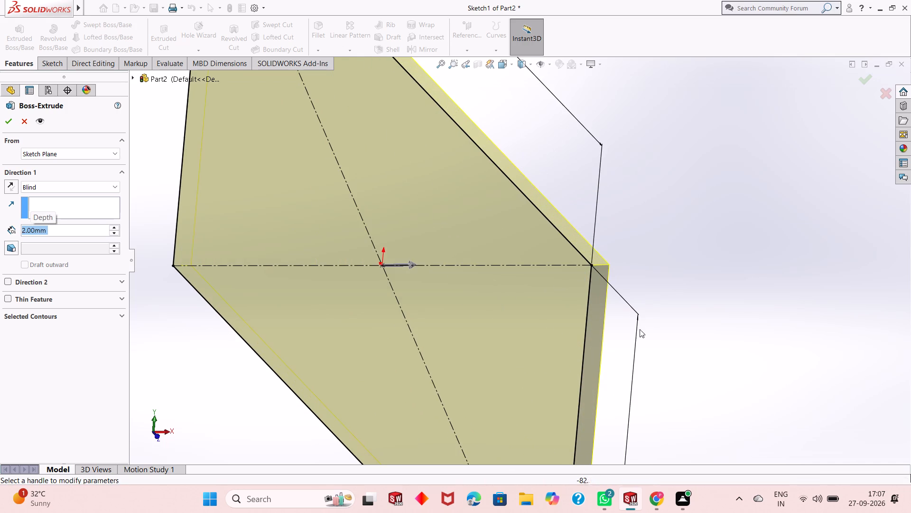
scroll(617, 341, "up", 2)
middle_click_drag(617, 361, 617, 363)
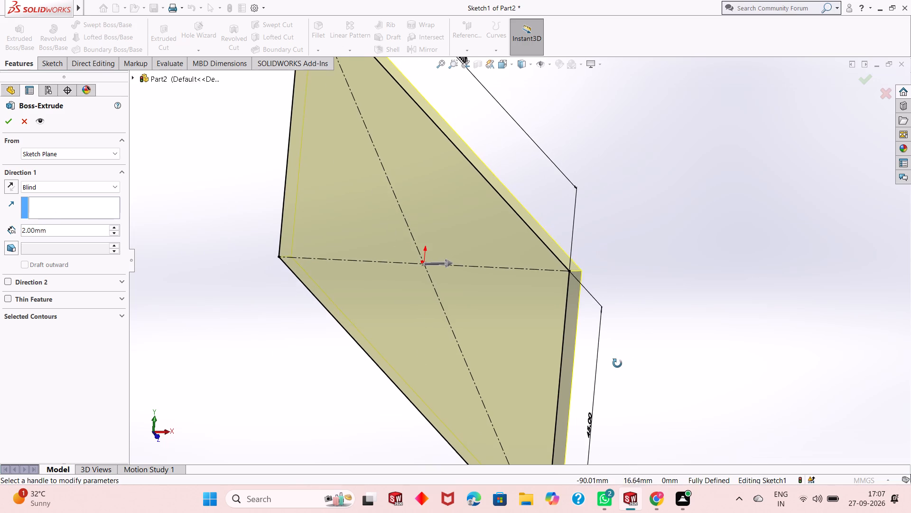
middle_click_drag(617, 363, 613, 370)
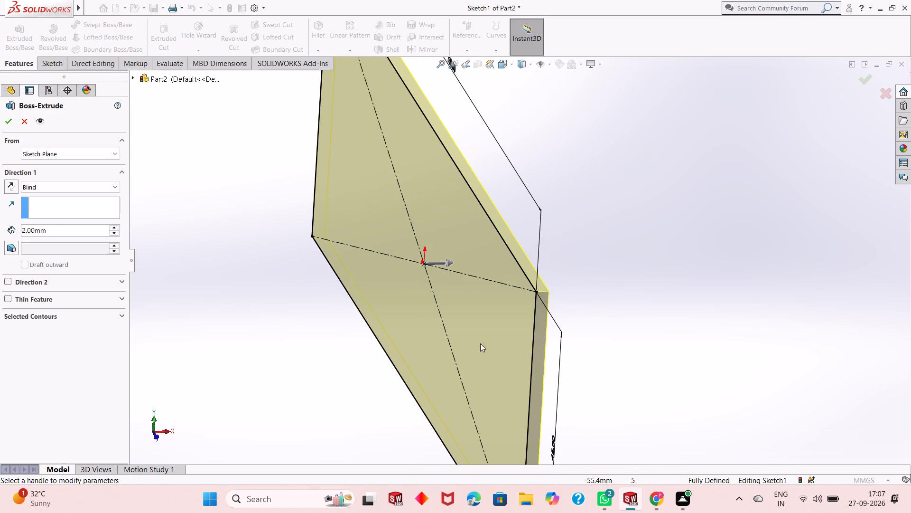
double_click(52, 232)
key("3")
key("Return")
scroll(178, 198, "up", 3)
left_click(12, 125)
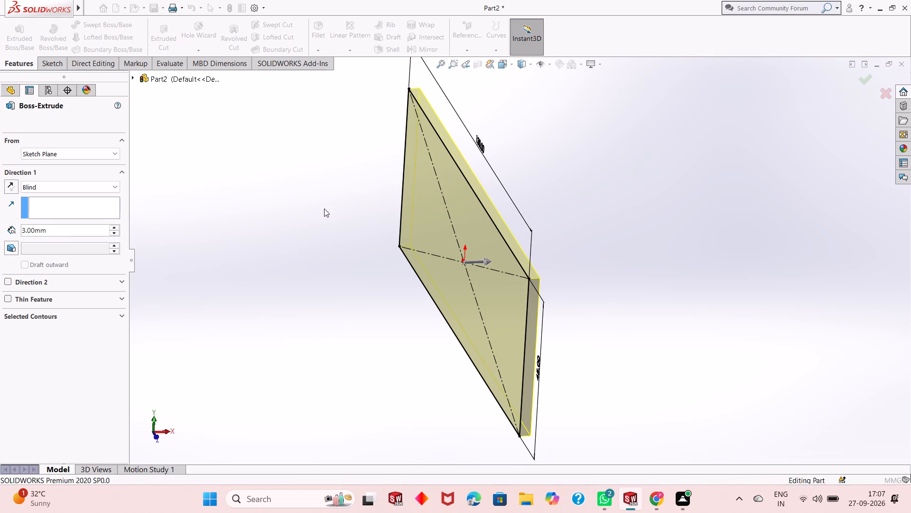
left_click(365, 260)
Examine the extruded plate's faces and thickness from several angles.
middle_click_drag(420, 263, 419, 205)
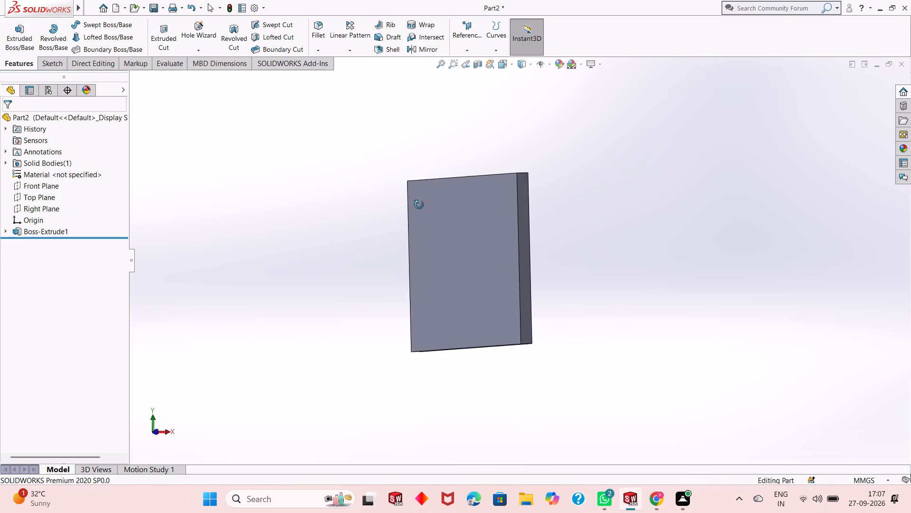
middle_click_drag(419, 205, 415, 237)
scroll(415, 237, "up", 3)
middle_click_drag(414, 238, 414, 257)
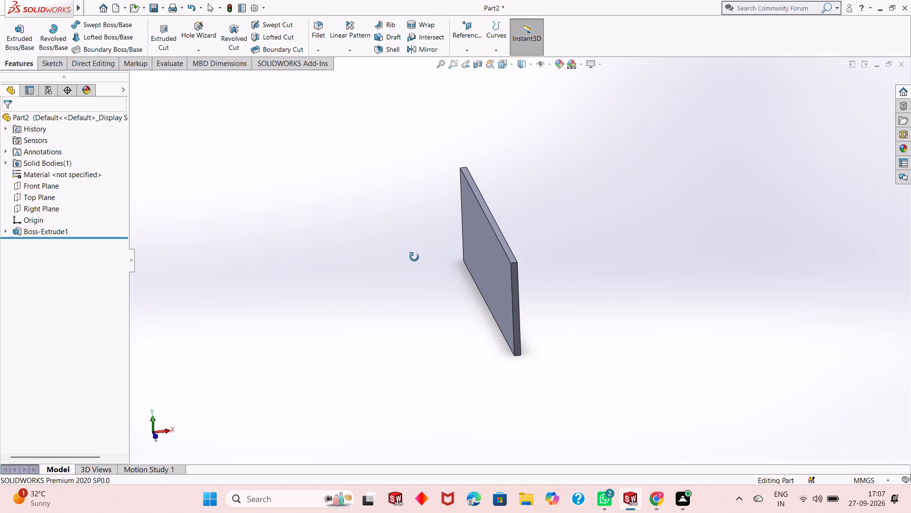
middle_click_drag(414, 257, 415, 266)
scroll(443, 237, "down", 1)
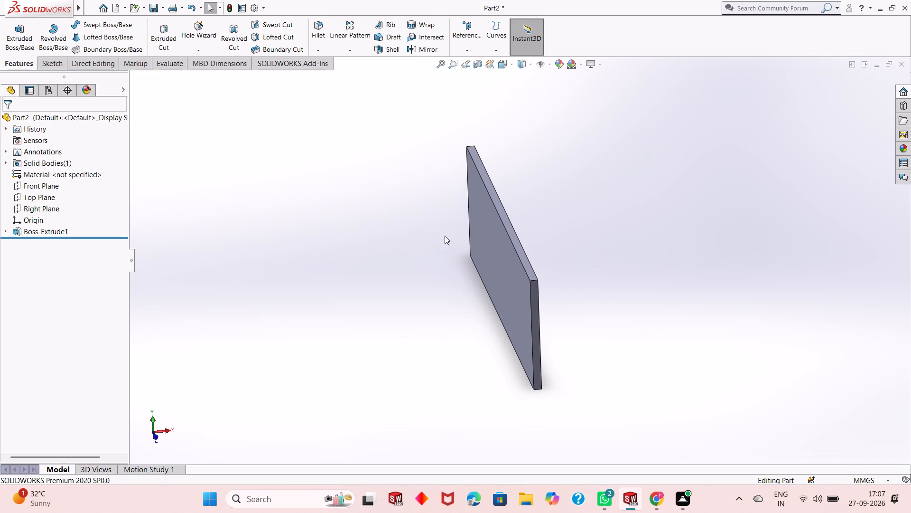
middle_click_drag(436, 294, 436, 294)
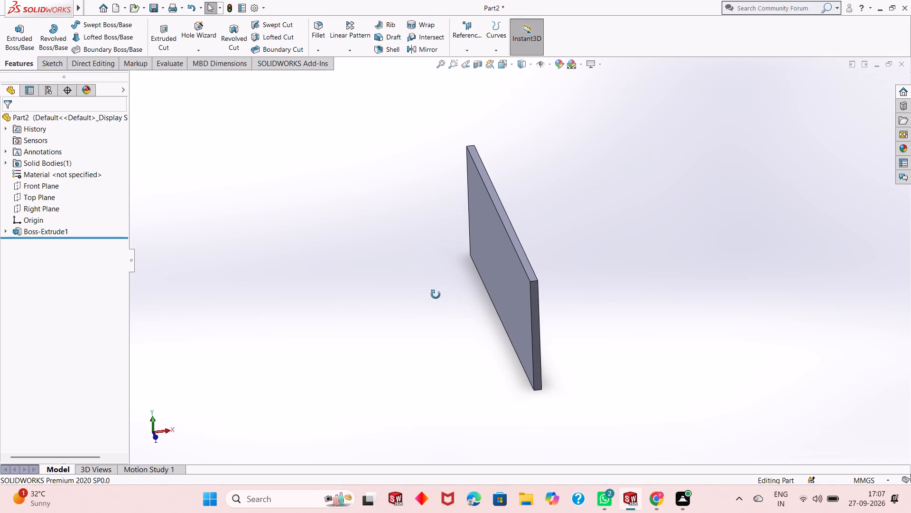
middle_click_drag(436, 294, 430, 279)
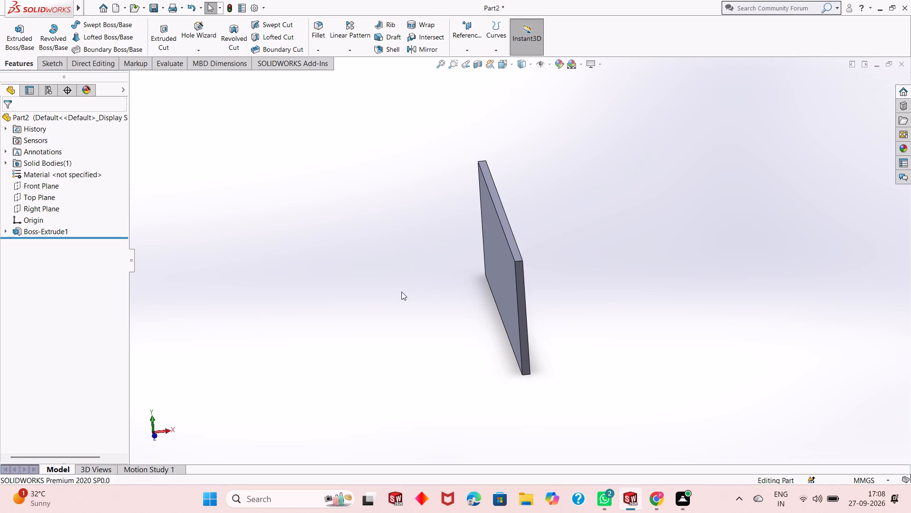
scroll(551, 320, "up", 1)
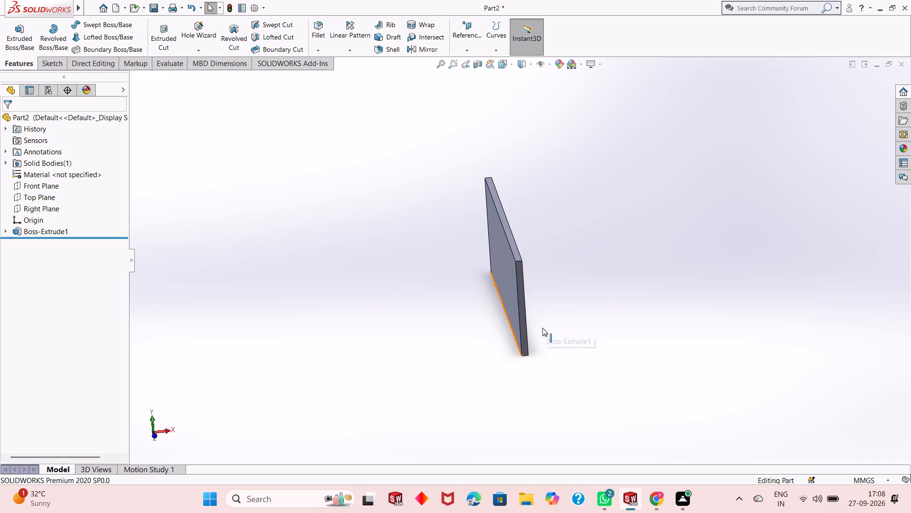
middle_click_drag(549, 356, 548, 351)
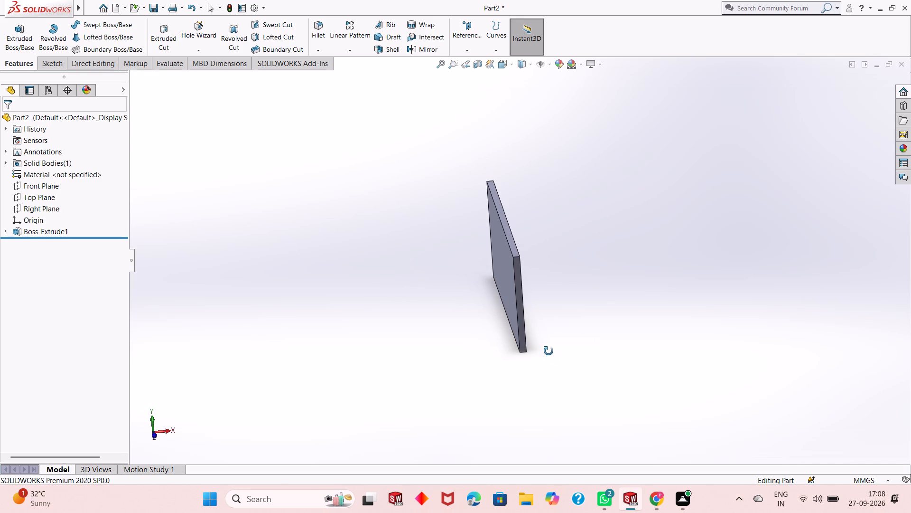
middle_click_drag(548, 351, 549, 319)
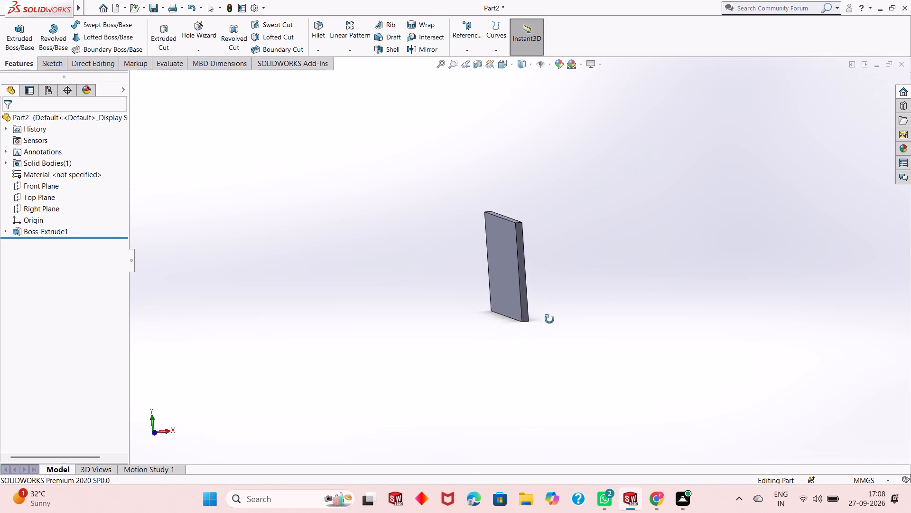
middle_click_drag(549, 319, 549, 309)
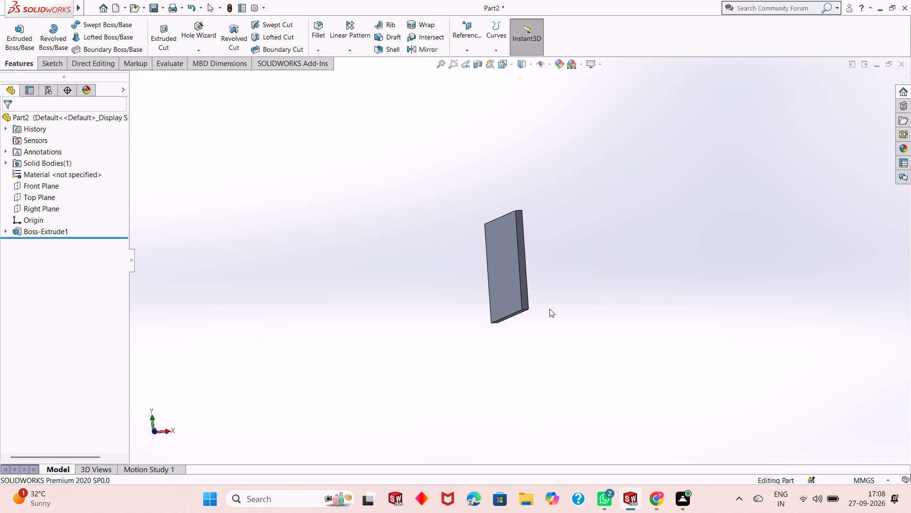
scroll(549, 308, "down", 2)
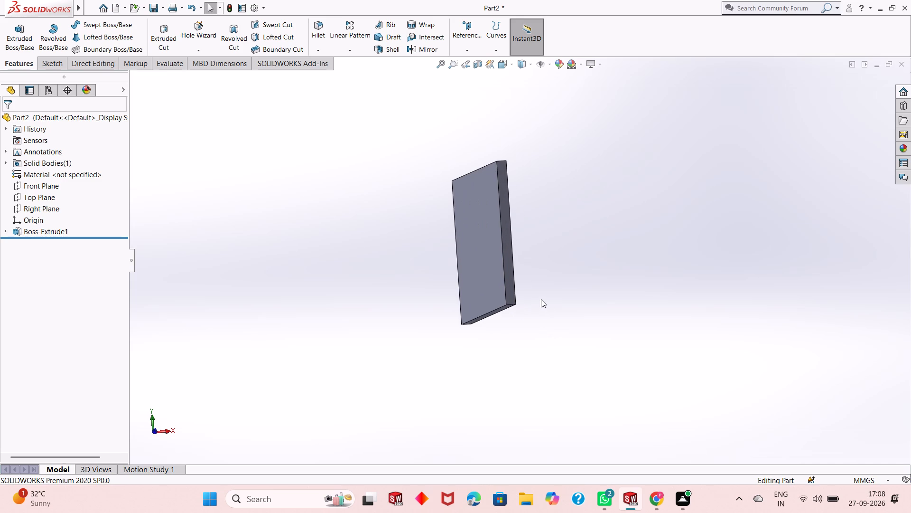
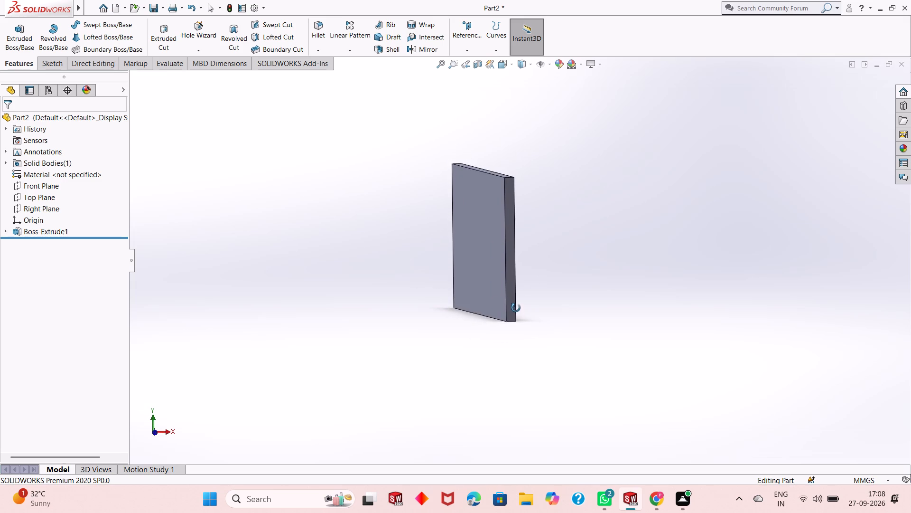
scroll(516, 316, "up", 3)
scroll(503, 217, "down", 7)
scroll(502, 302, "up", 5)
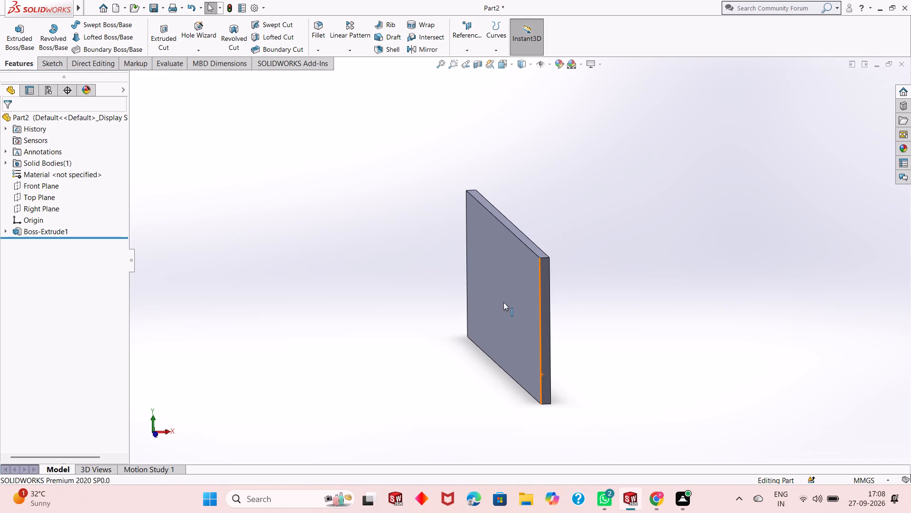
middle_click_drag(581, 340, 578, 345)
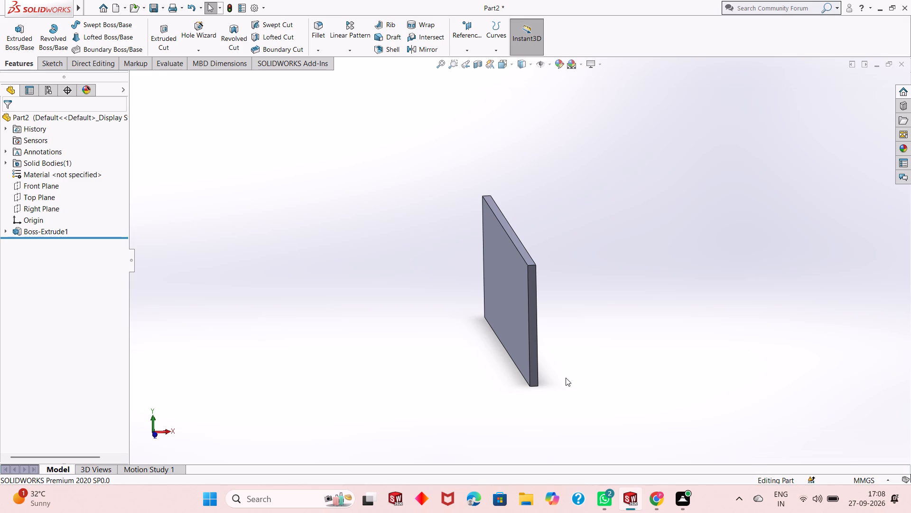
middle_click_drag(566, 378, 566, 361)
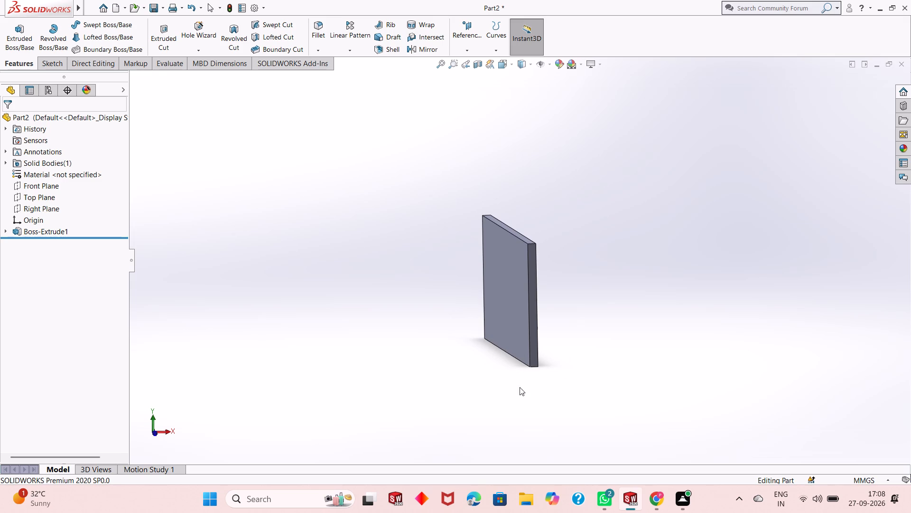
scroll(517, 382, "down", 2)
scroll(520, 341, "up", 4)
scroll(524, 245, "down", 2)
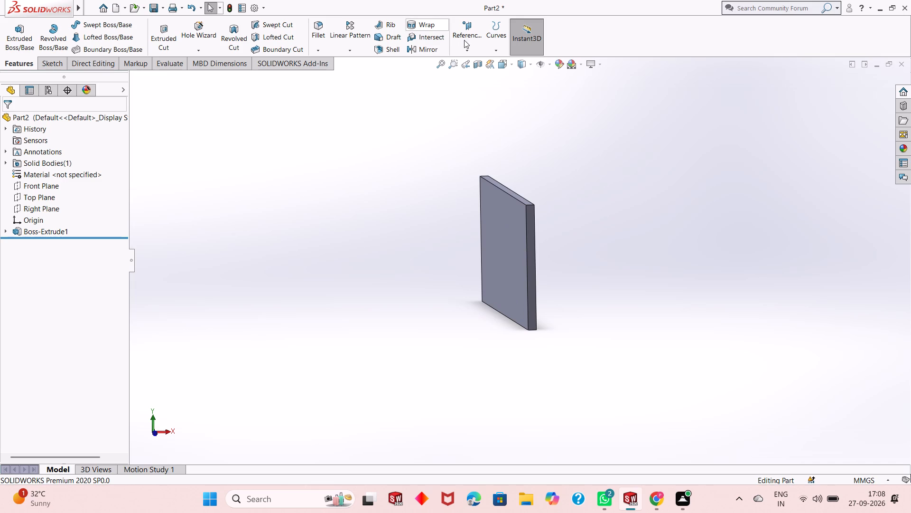
Start a new reference plane and expand the part's feature tree for picking its first reference.
left_click(468, 46)
left_click(484, 63)
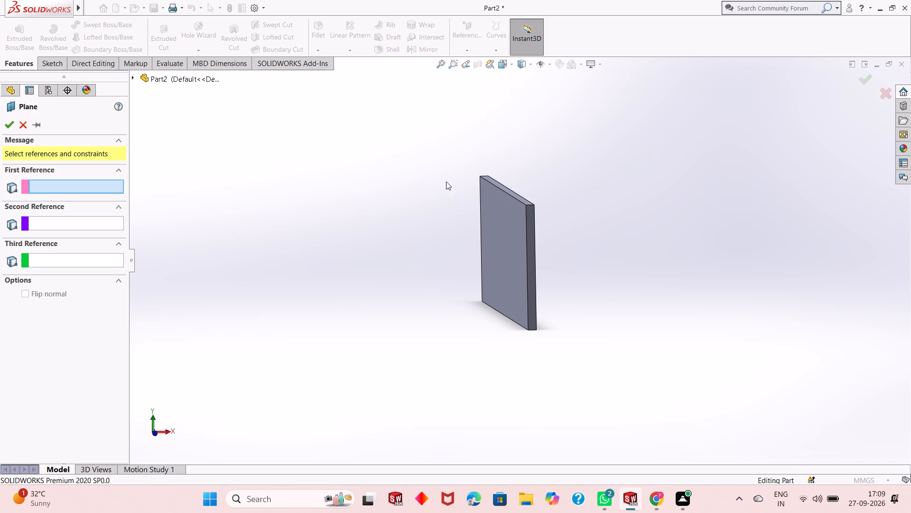
scroll(510, 221, "down", 2)
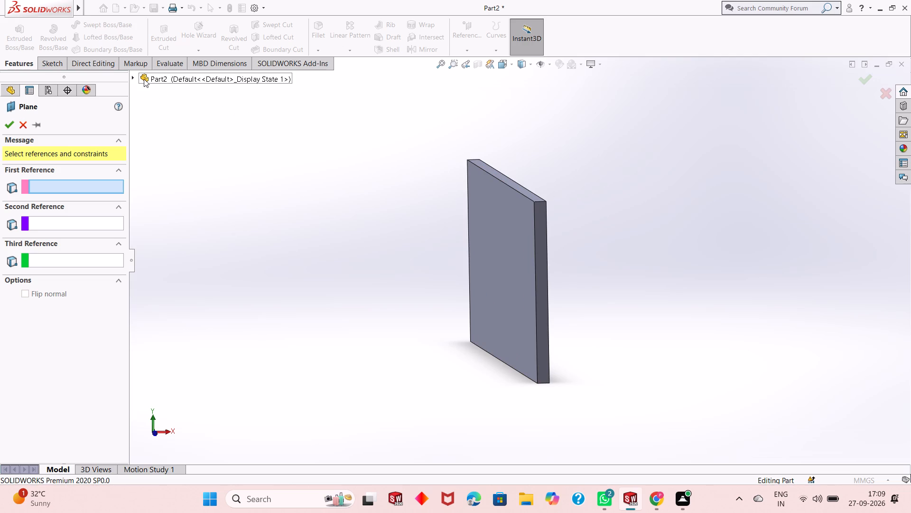
left_click(144, 79)
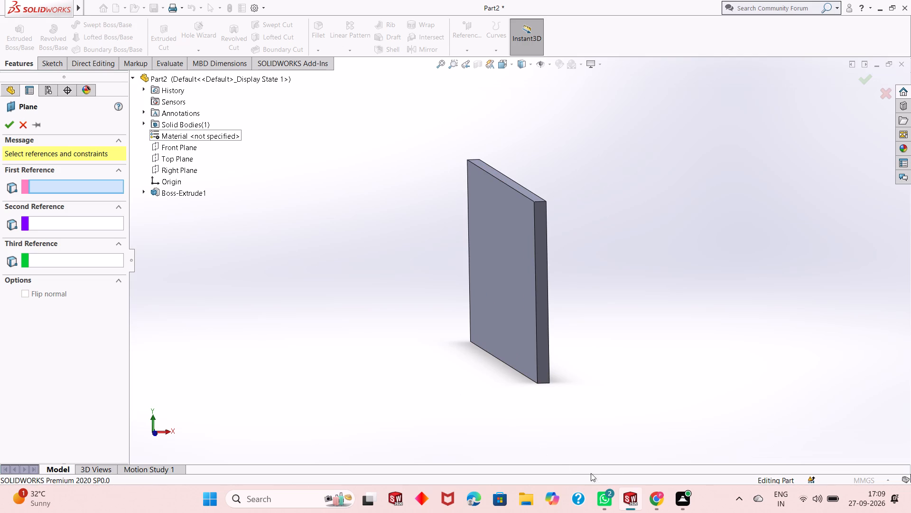
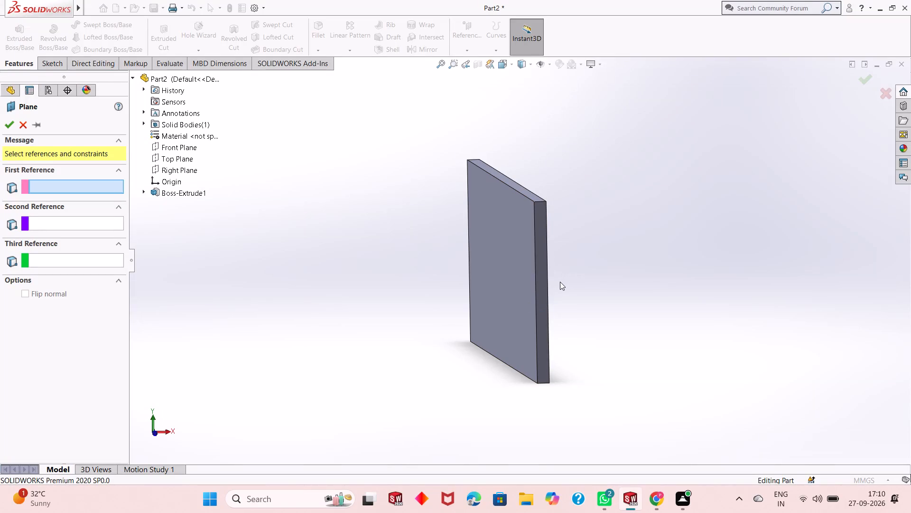
Abandon the unfinished reference plane and undo the plate's extrusion to return to editing its rectangle sketch.
key("ctrl+z")
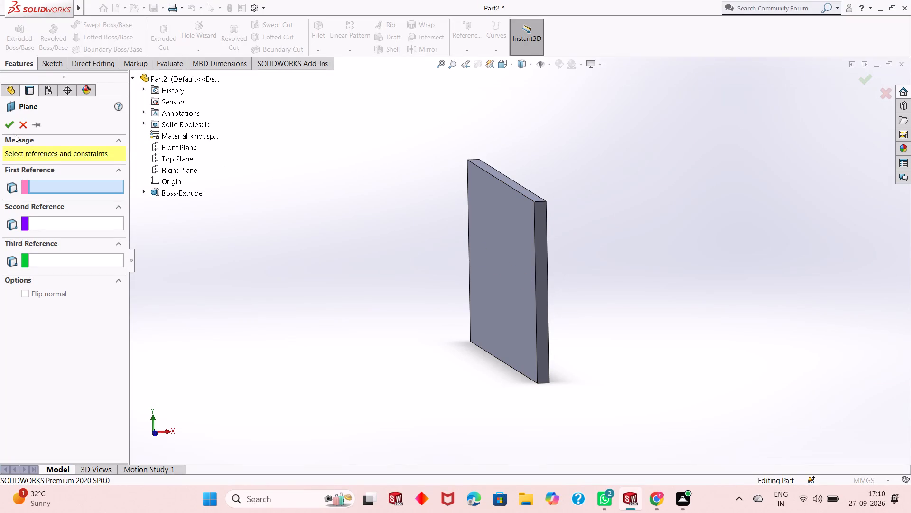
left_click(18, 123)
key("ctrl+z")
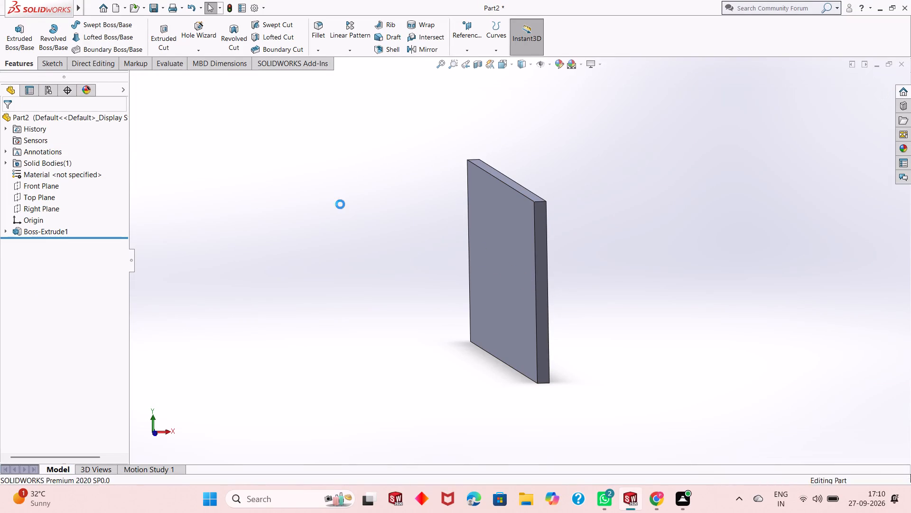
Set the height of the plate's centre rectangle to 37 mm.
double_click(321, 263)
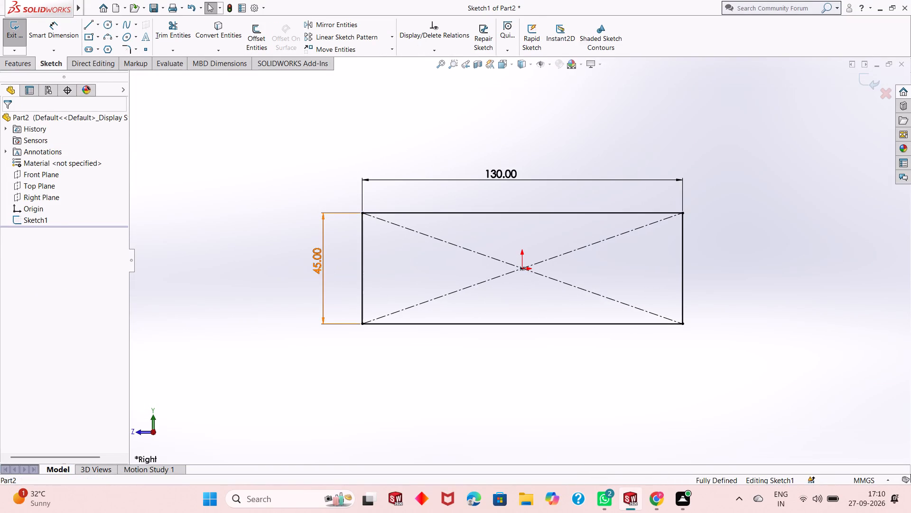
type("45-8")
key("Return")
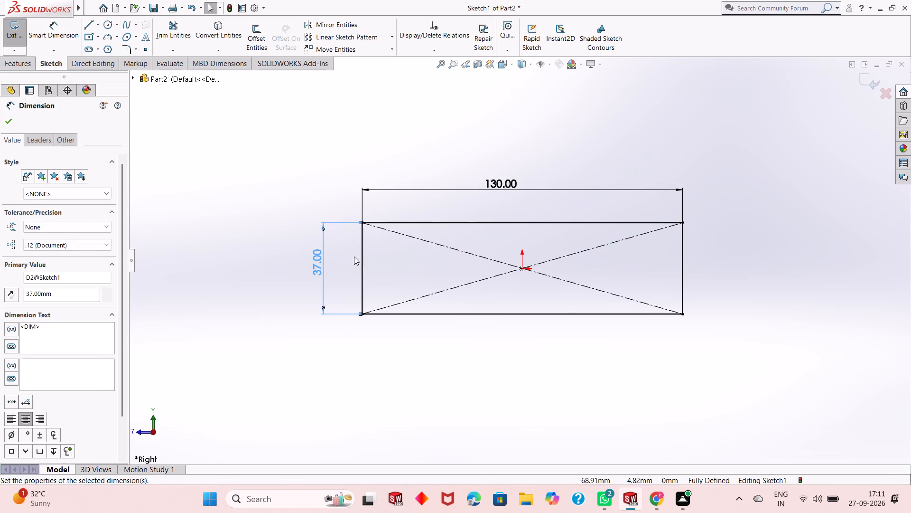
scroll(507, 309, "down", 1)
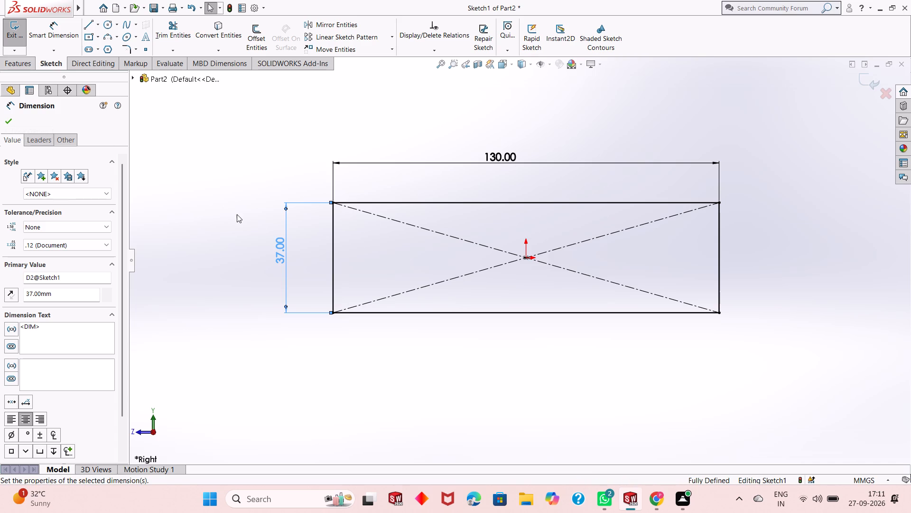
scroll(314, 217, "down", 1)
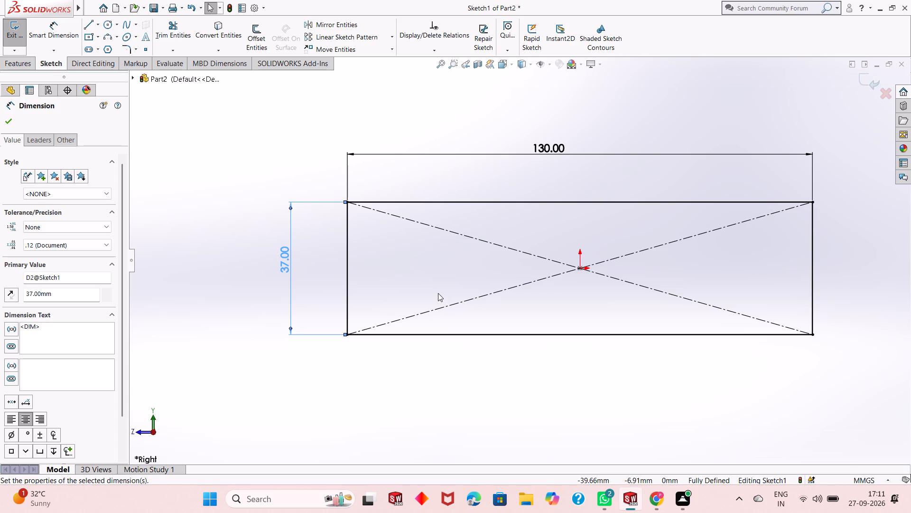
scroll(318, 283, "up", 2)
scroll(624, 284, "down", 1)
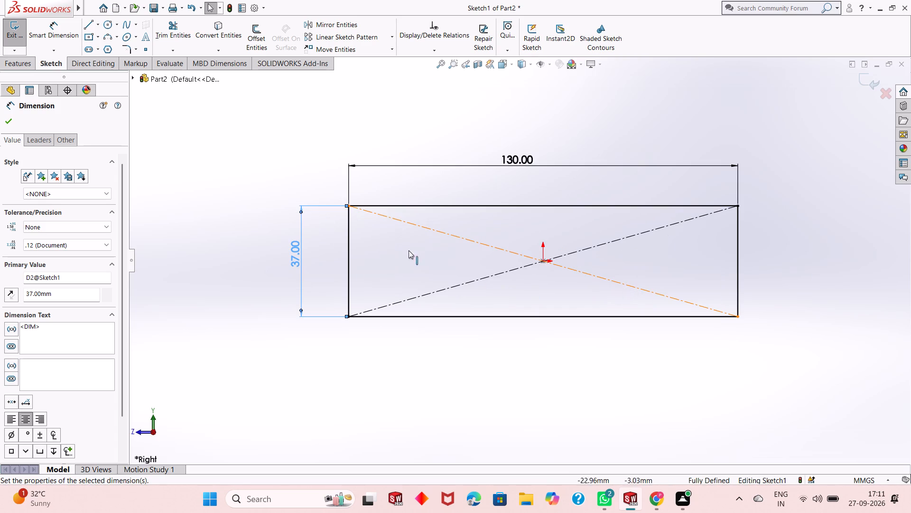
left_click(6, 122)
Extrude the resized rectangle as a blind boss 3 mm deep from the sketch plane.
scroll(436, 274, "up", 1)
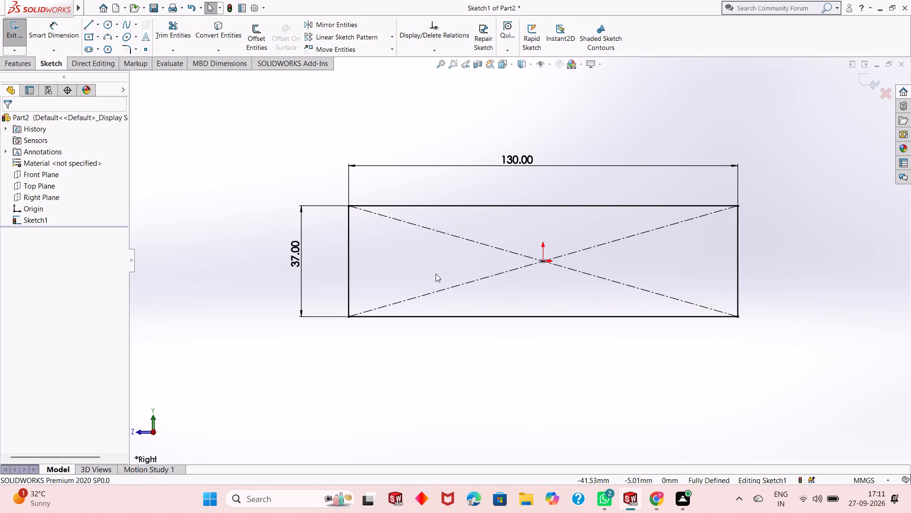
scroll(436, 274, "up", 1)
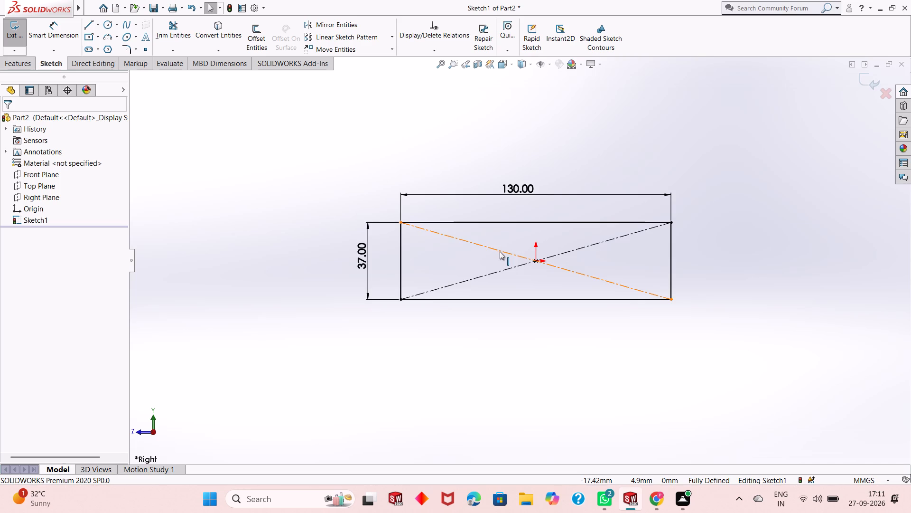
scroll(500, 251, "down", 1)
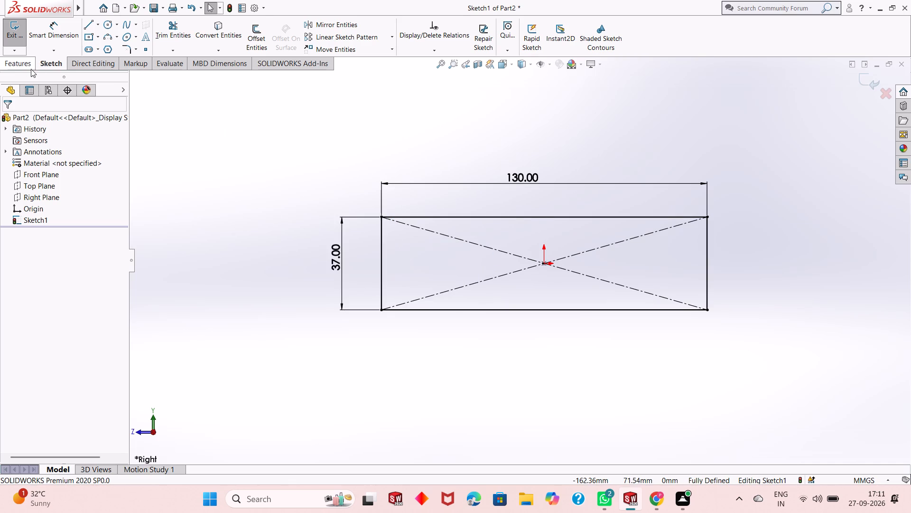
left_click(14, 62)
left_click(18, 42)
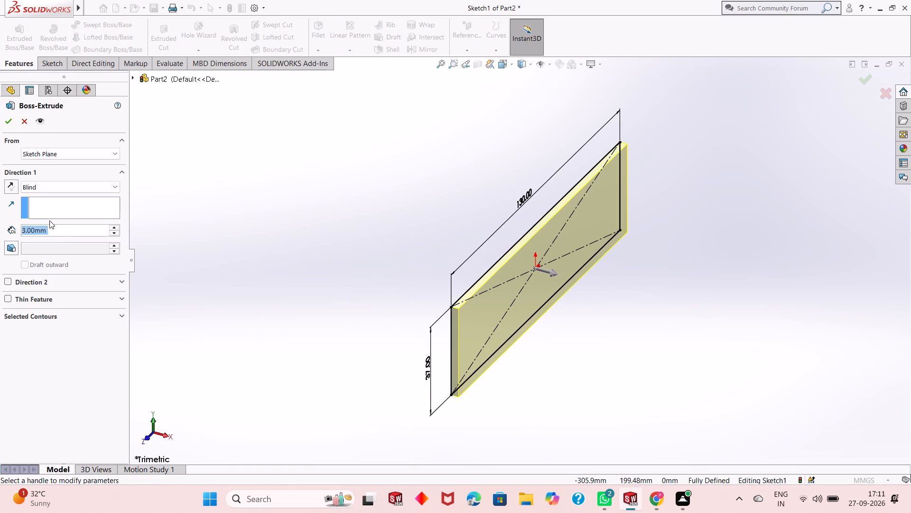
left_click(6, 123)
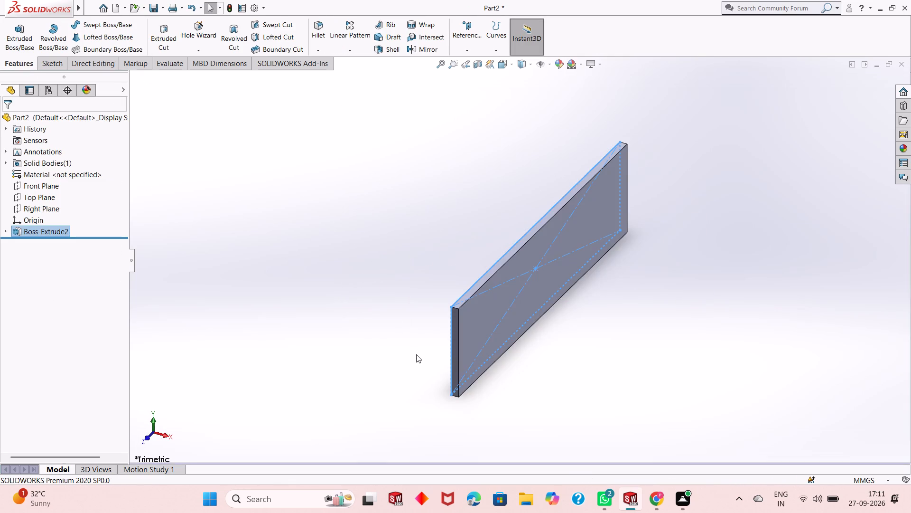
Create a reference plane offset 59 mm from the Right Plane, on the side towards which the plate was extruded.
middle_click_drag(416, 354, 451, 315)
left_click(451, 315)
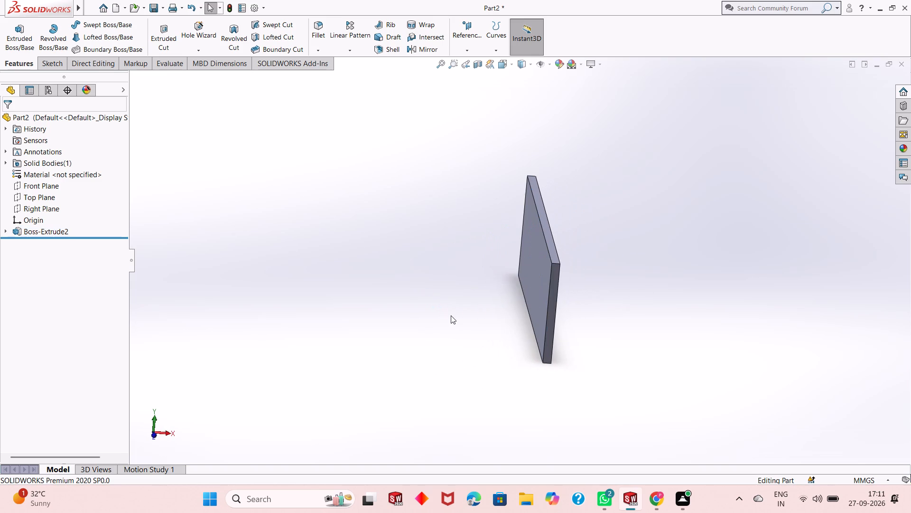
middle_click_drag(612, 311, 599, 312)
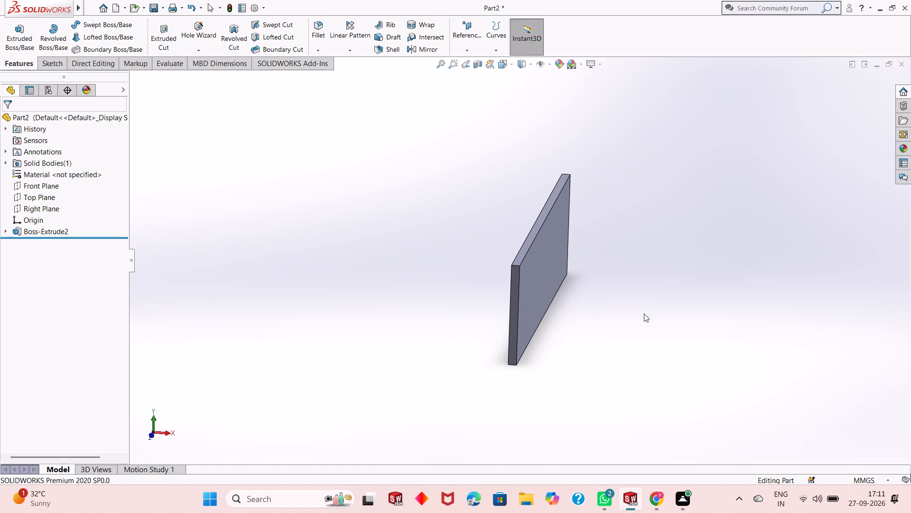
middle_click_drag(642, 332, 651, 345)
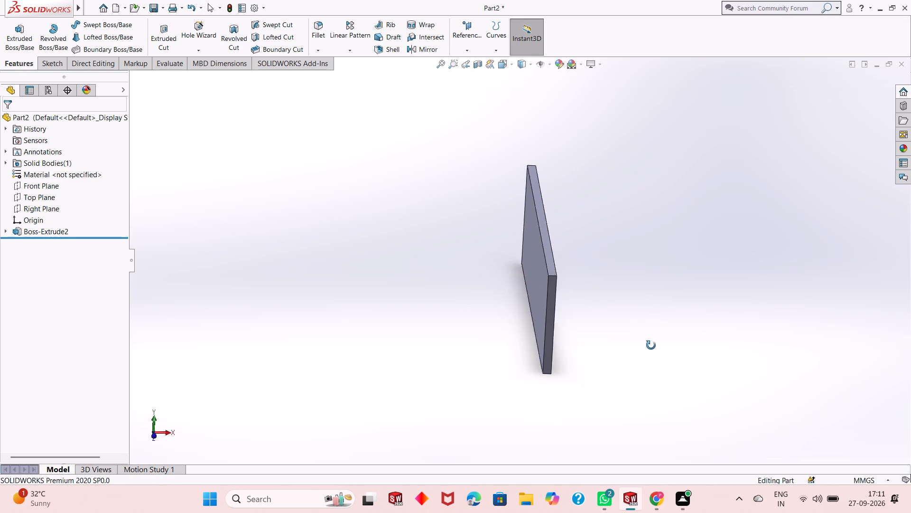
middle_click_drag(651, 345, 666, 309)
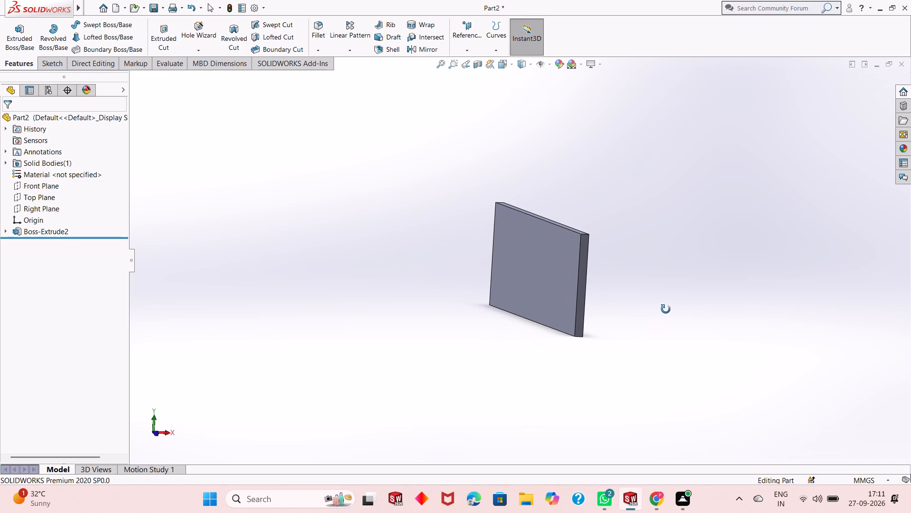
middle_click_drag(666, 309, 668, 318)
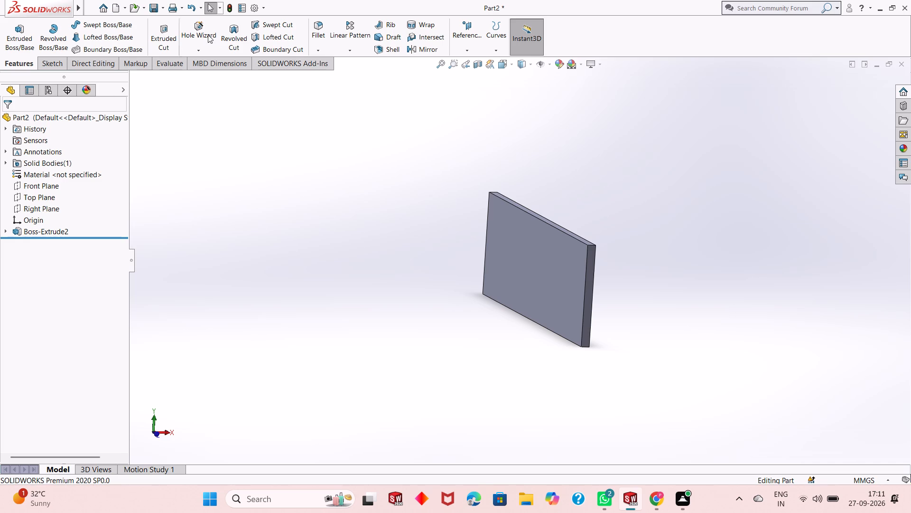
left_click(455, 36)
left_click(464, 62)
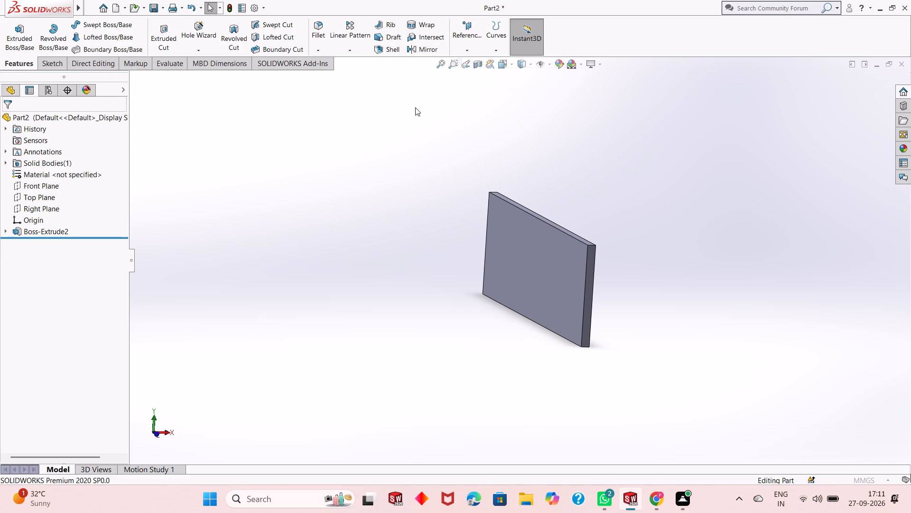
left_click(146, 81)
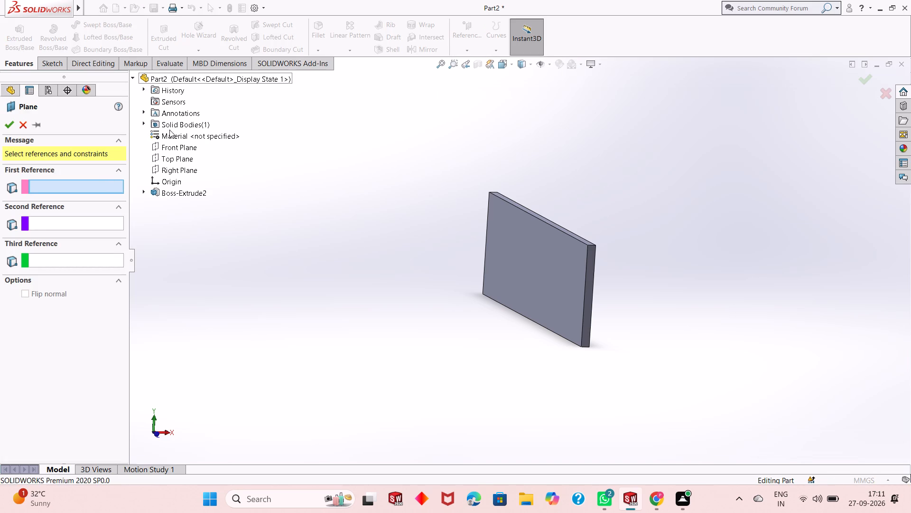
left_click(178, 169)
middle_click_drag(313, 225, 293, 241)
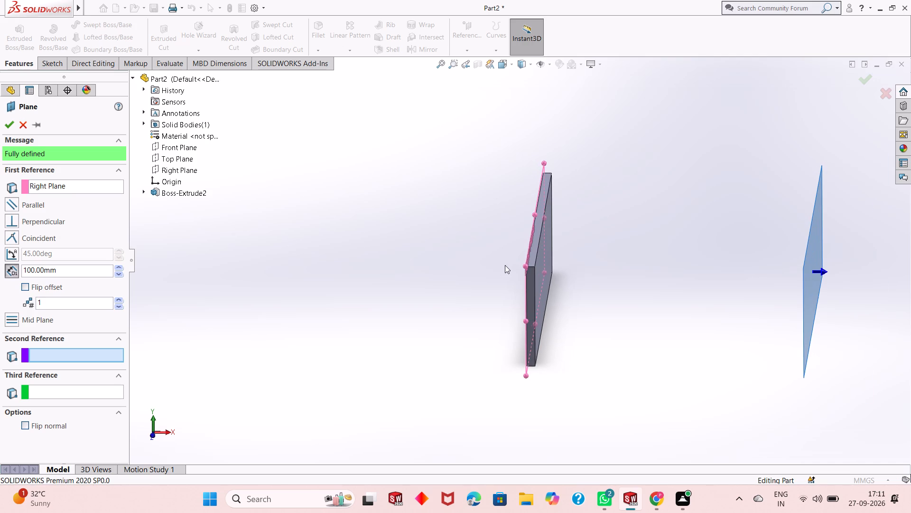
scroll(505, 265, "down", 2)
middle_click_drag(398, 285, 399, 273)
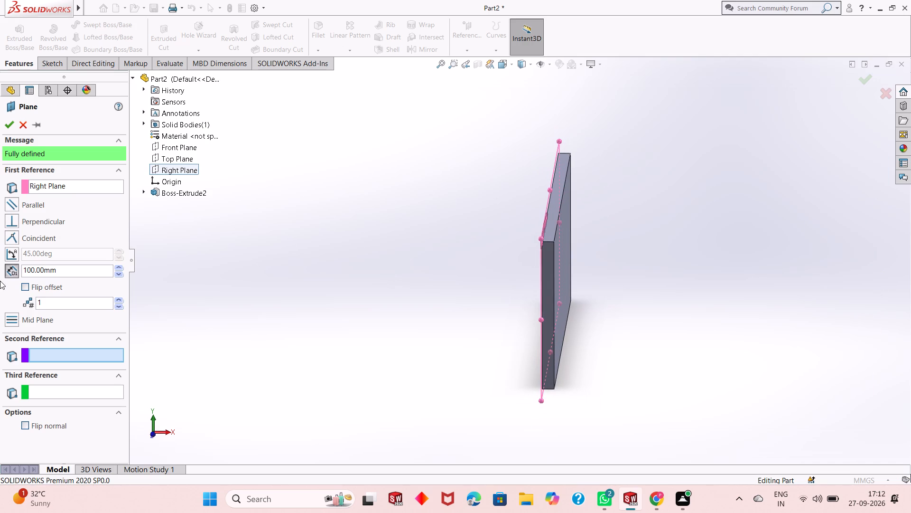
double_click(70, 274)
key("3")
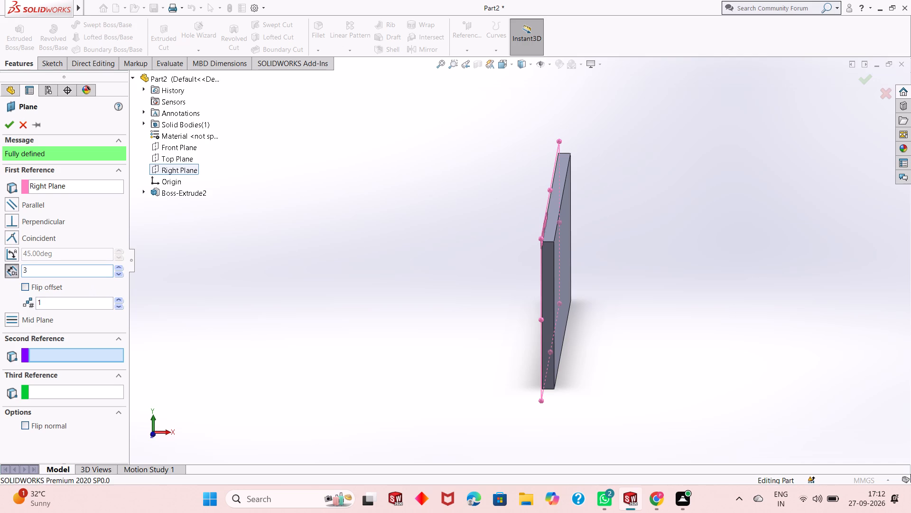
key("Return")
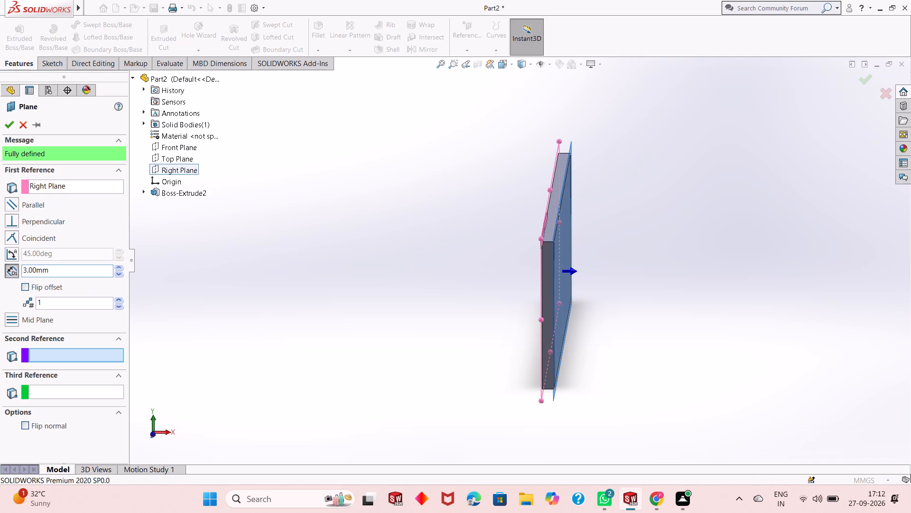
type("3+")
double_click(70, 274)
type("3+")
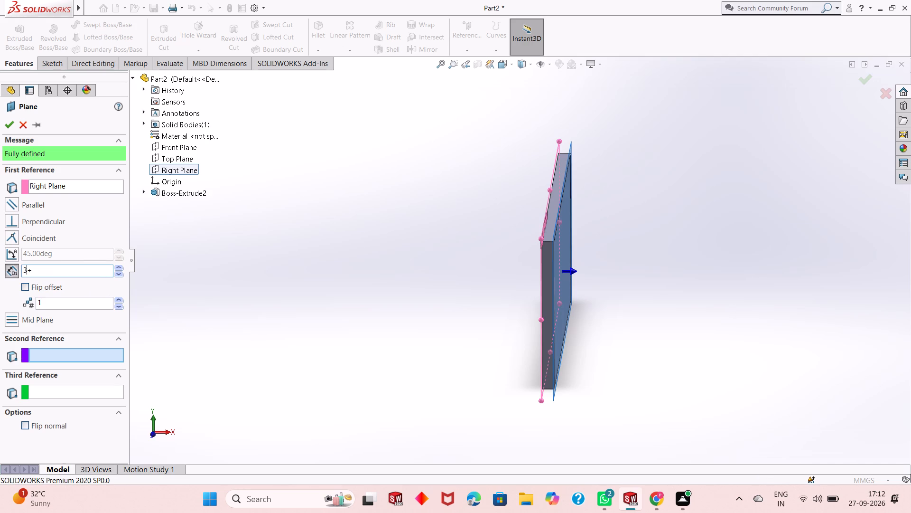
type("56")
key("Return")
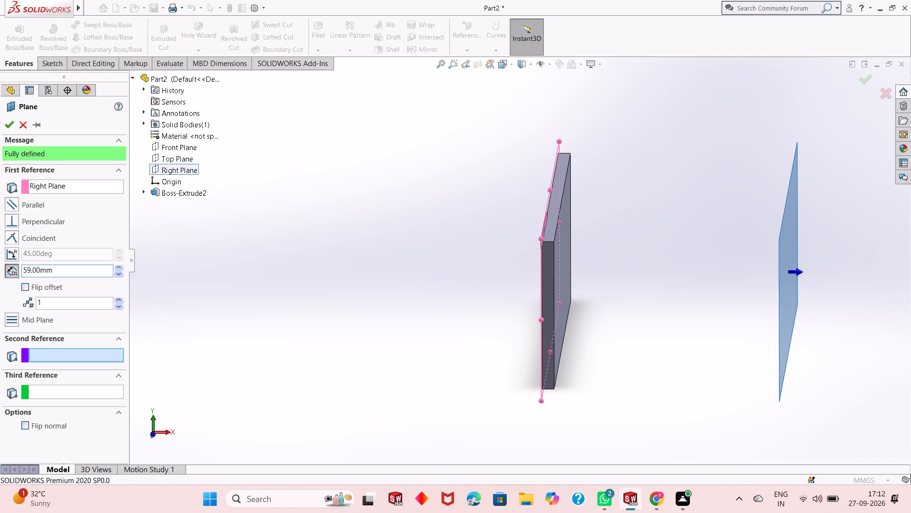
left_click(7, 128)
Start a new sketch on the offset reference plane.
scroll(363, 231, "up", 2)
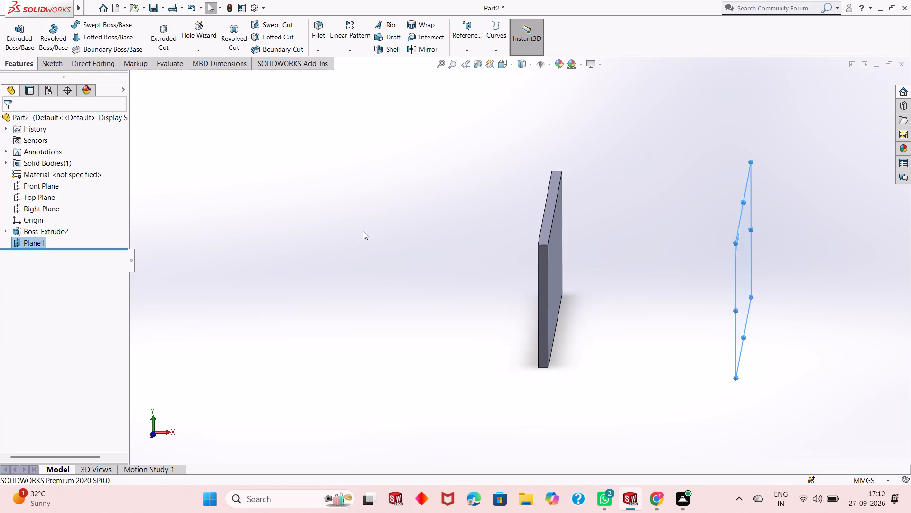
scroll(363, 231, "up", 2)
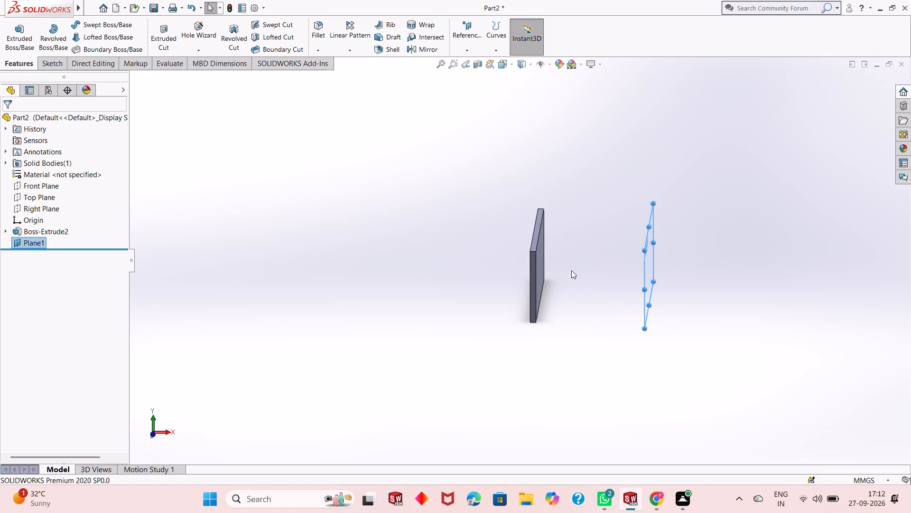
middle_click_drag(571, 272, 571, 273)
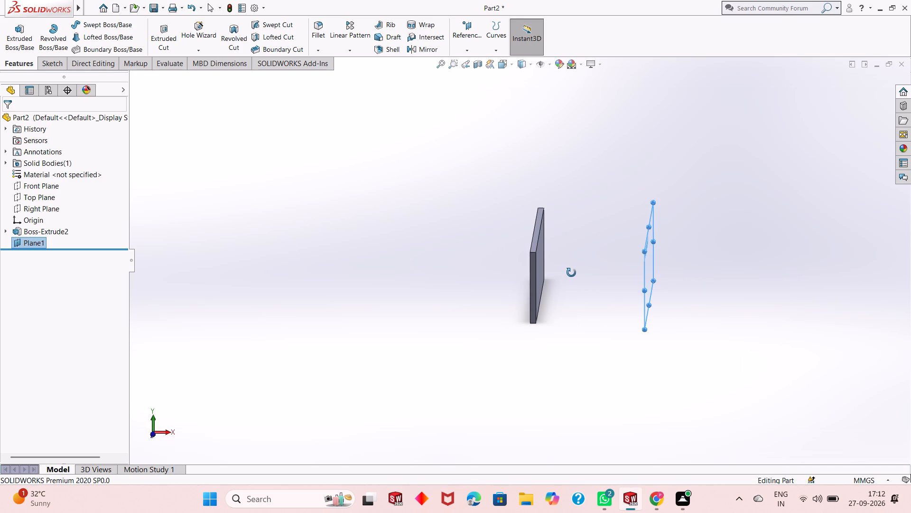
middle_click_drag(571, 273, 587, 238)
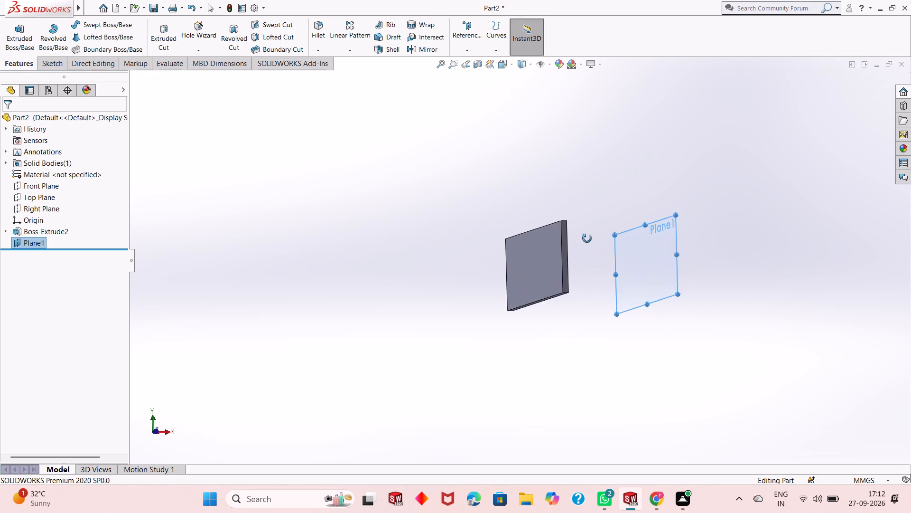
middle_click_drag(587, 238, 593, 271)
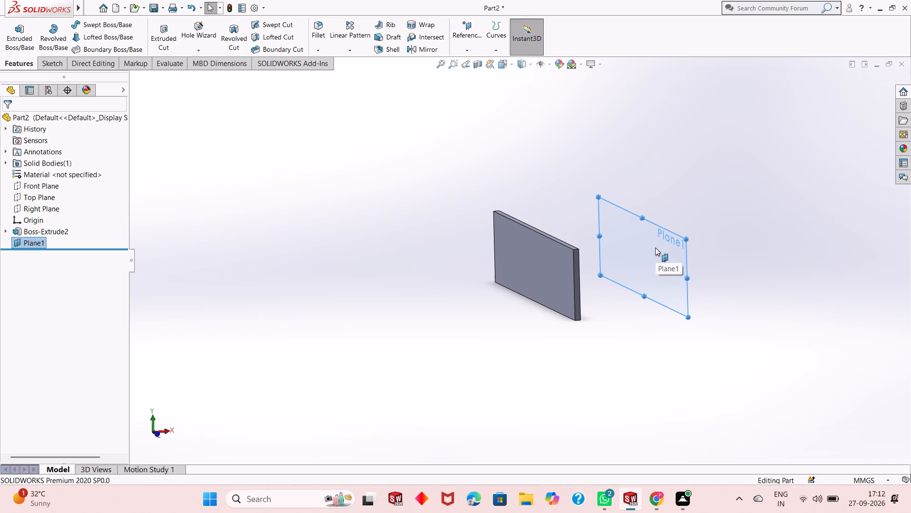
left_click(655, 247)
left_click(698, 225)
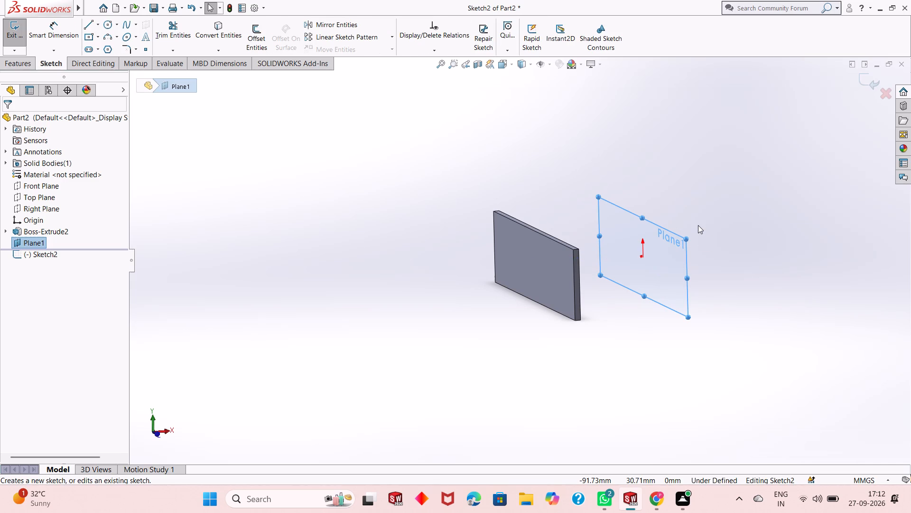
key("ctrl+8")
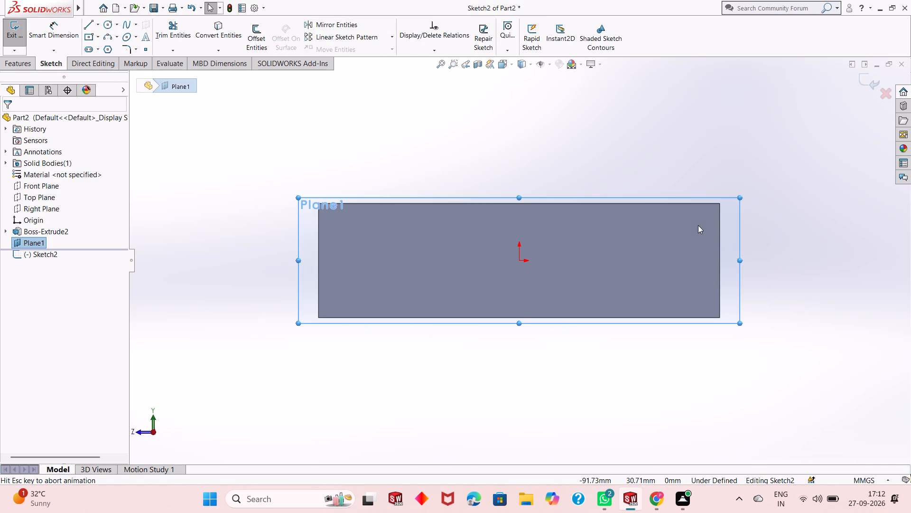
key("Escape")
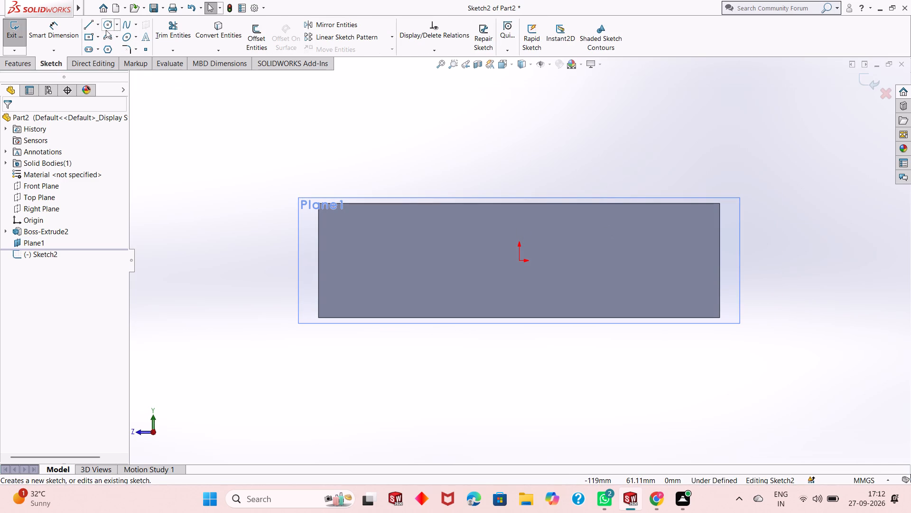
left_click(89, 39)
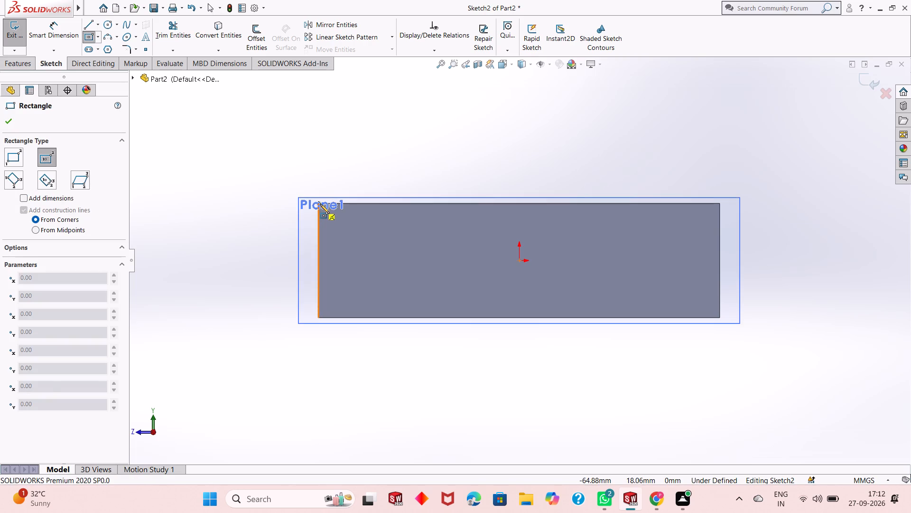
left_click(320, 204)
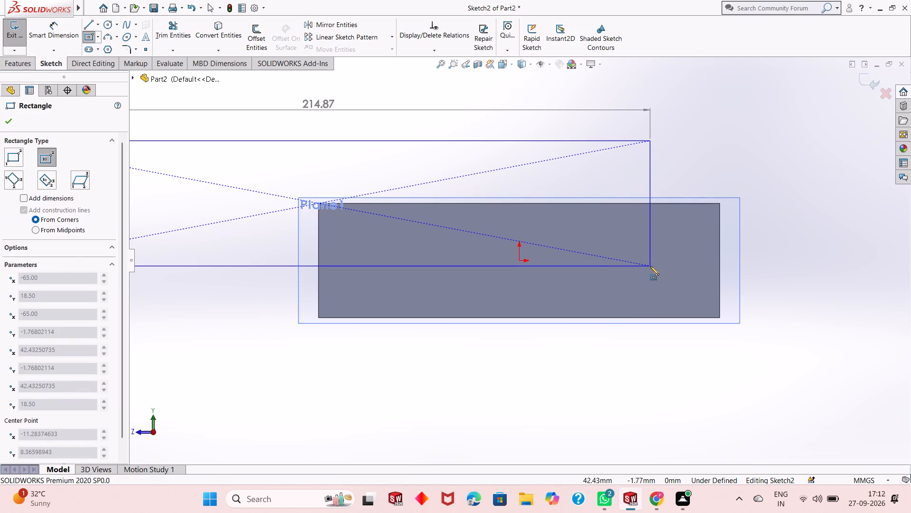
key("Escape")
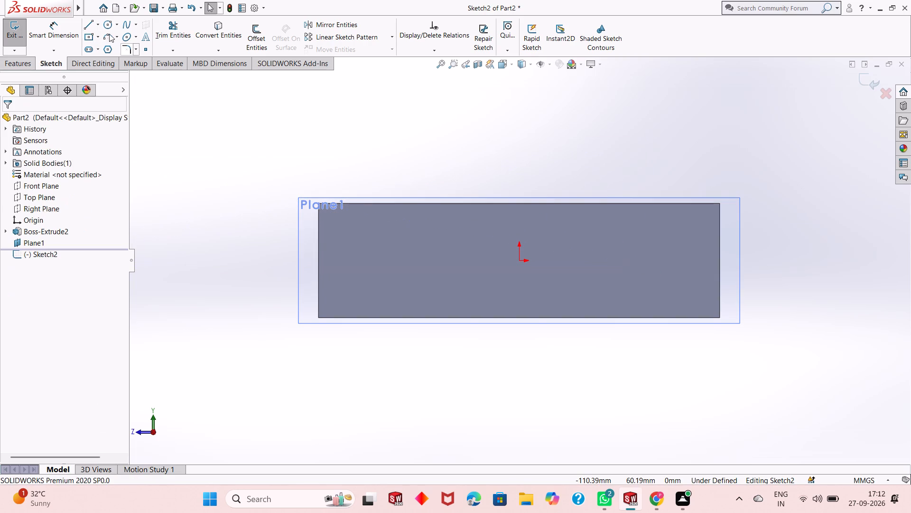
Sketch a 130 x 37 mm centre rectangle from the origin to the corner of the existing plate.
left_click(87, 37)
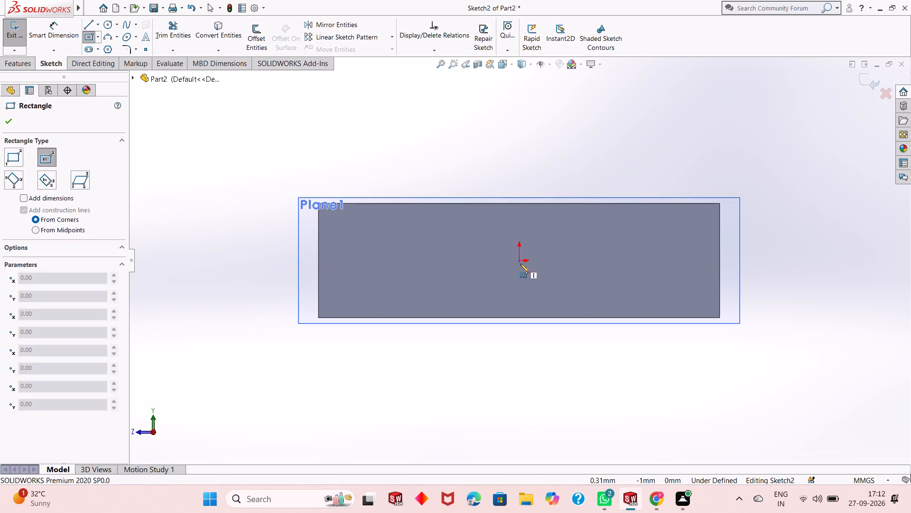
left_click(520, 261)
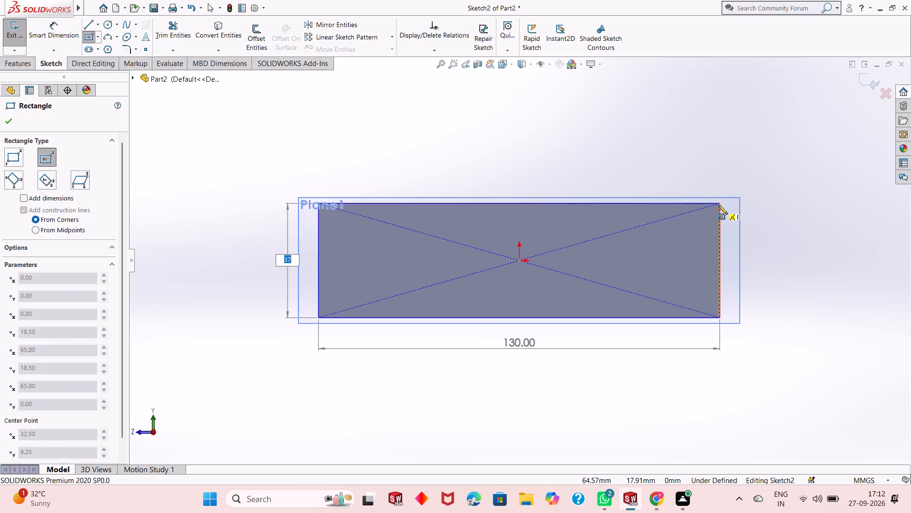
left_click(720, 204)
right_click(676, 148)
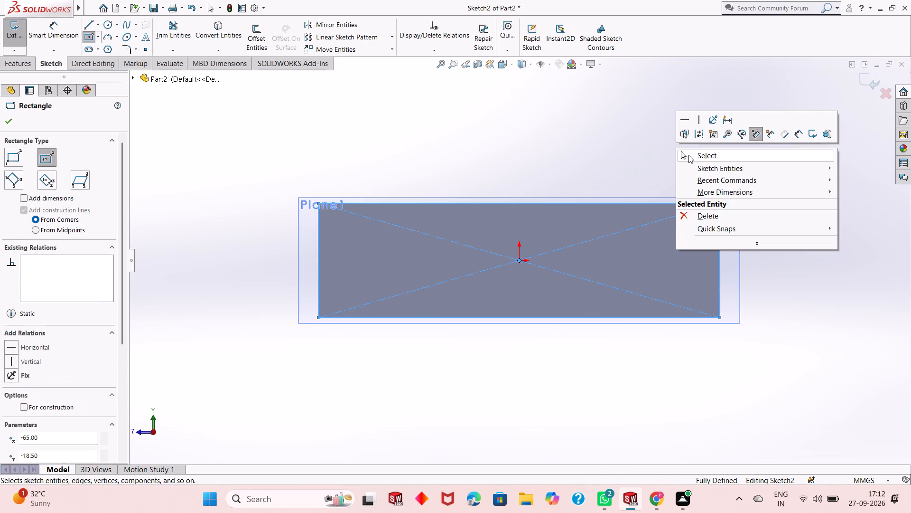
left_click(688, 155)
Extrude the rectangle on the offset plane as a blind boss 3 mm deep, away from the first plate.
left_click(18, 68)
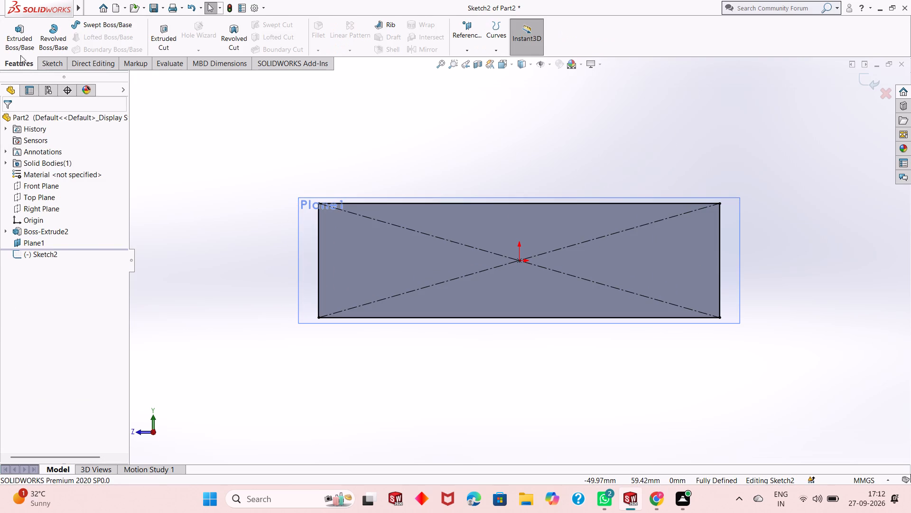
left_click(24, 45)
middle_click_drag(384, 226, 418, 207)
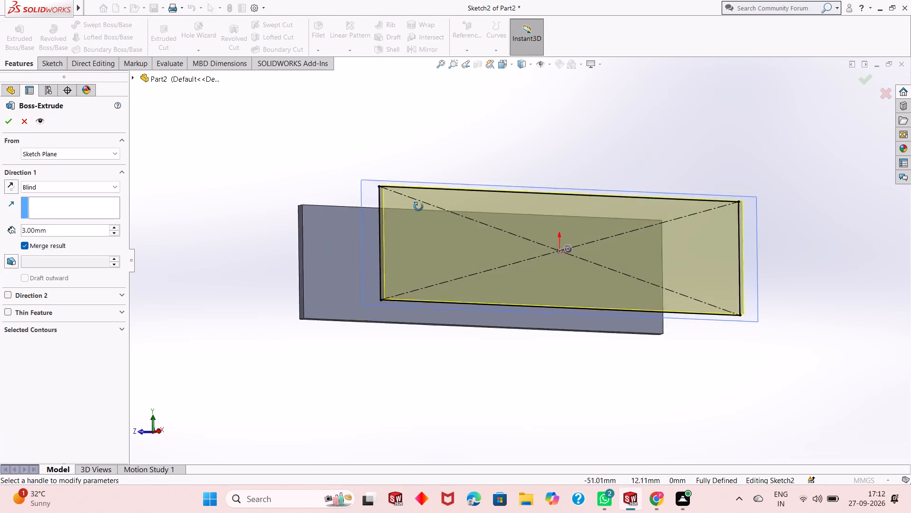
middle_click_drag(418, 207, 438, 247)
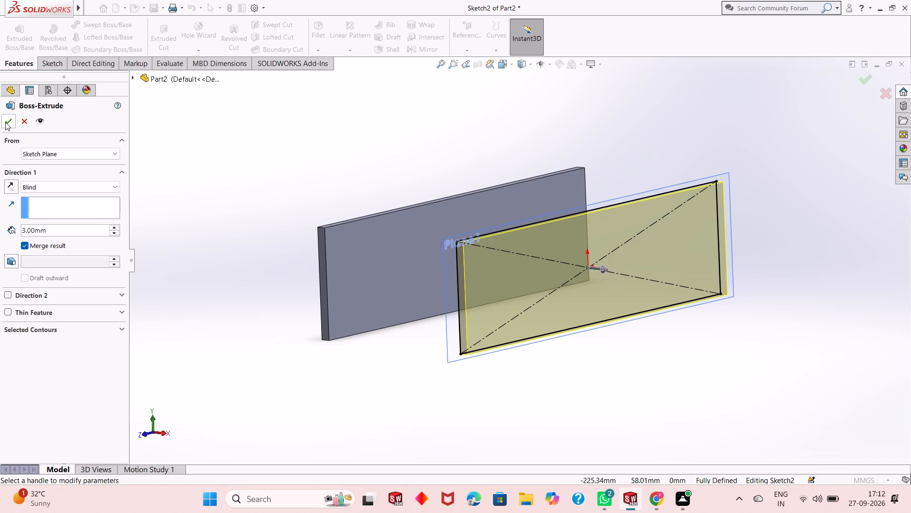
left_click(5, 122)
Hide the offset reference plane.
left_click(375, 185)
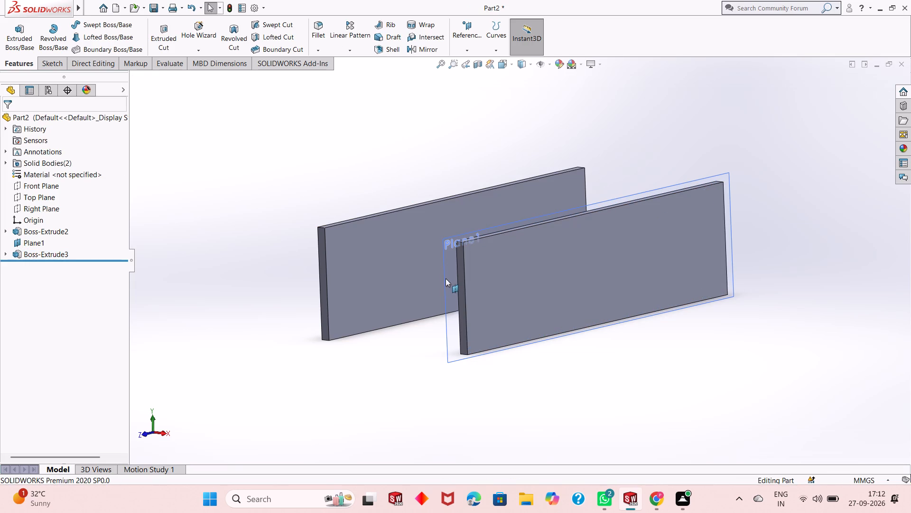
right_click(446, 278)
left_click(482, 266)
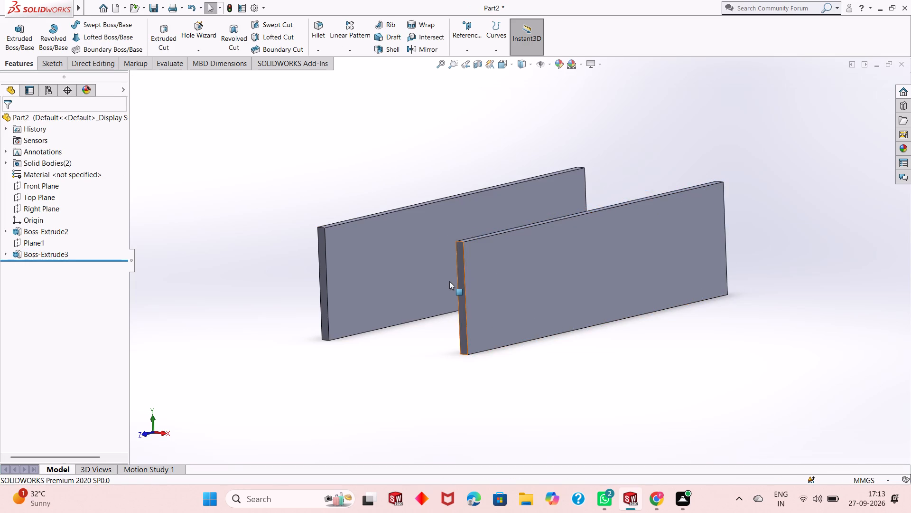
Examine the two parallel plates from several angles, including the outer face of the first plate.
scroll(449, 281, "up", 2)
middle_click_drag(450, 286, 446, 298)
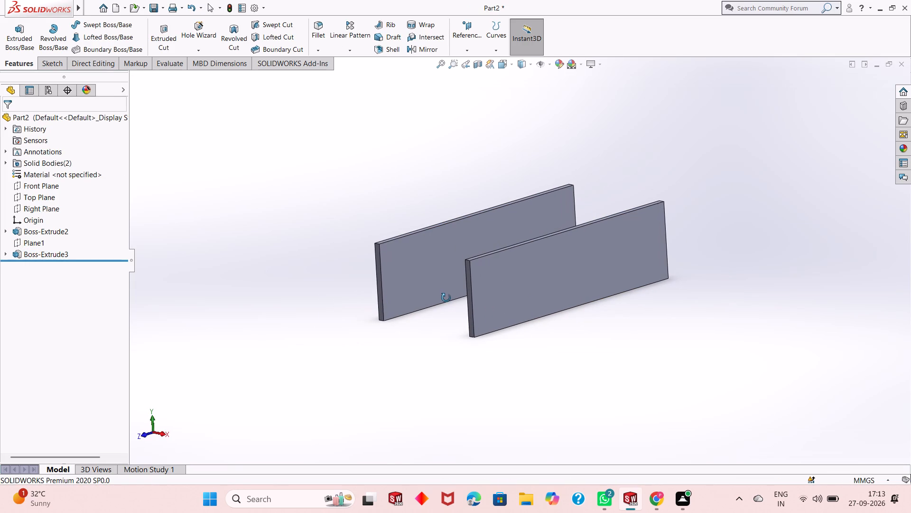
middle_click_drag(446, 298, 471, 277)
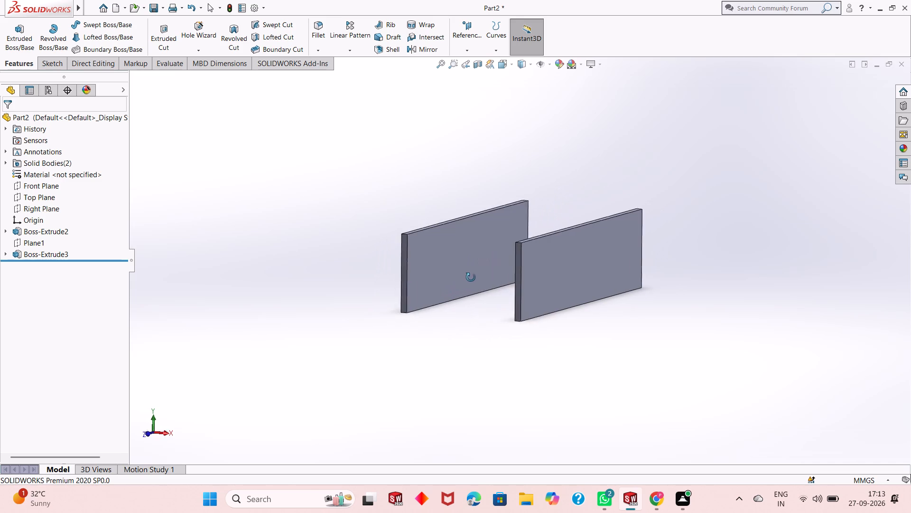
middle_click_drag(471, 277, 558, 256)
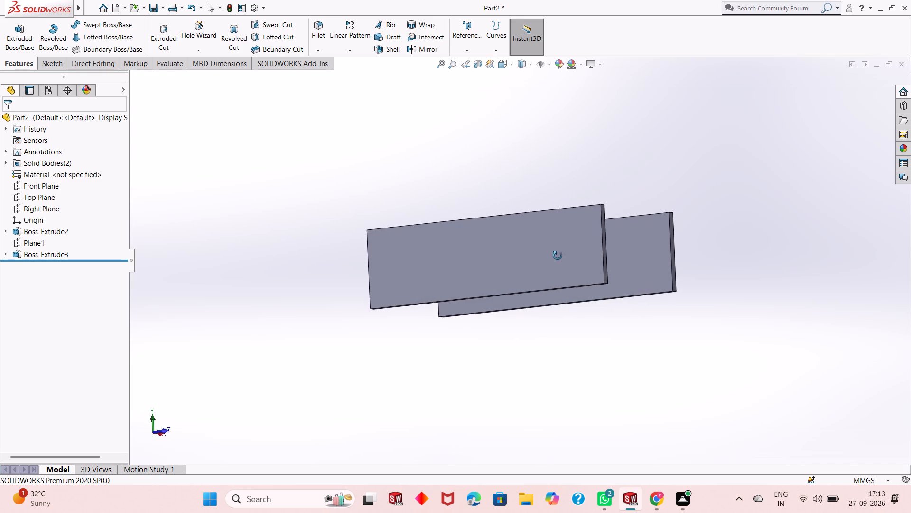
middle_click_drag(558, 256, 543, 279)
middle_click_drag(543, 277, 543, 288)
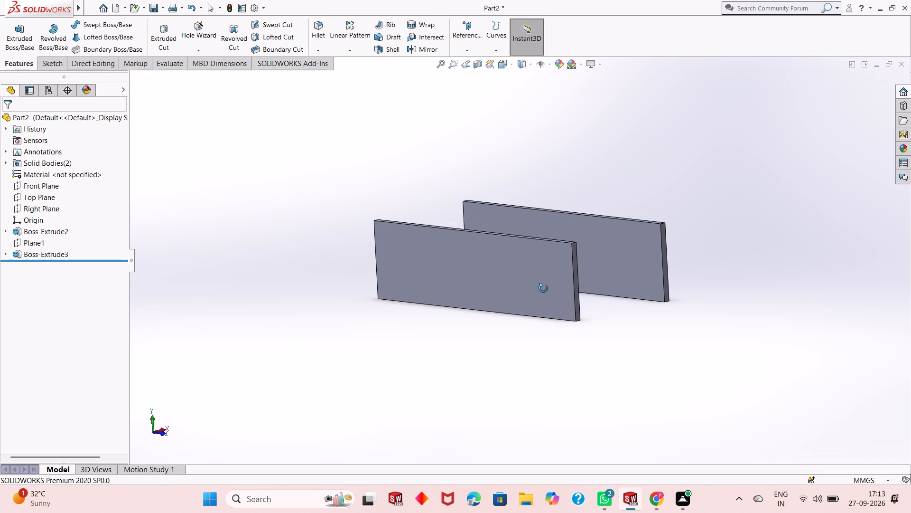
middle_click_drag(543, 288, 537, 360)
scroll(535, 242, "down", 3)
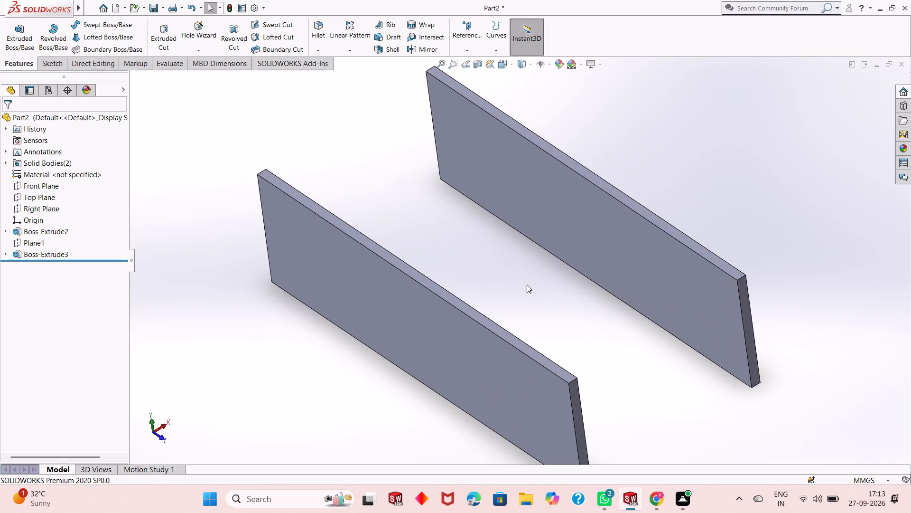
middle_click_drag(527, 285, 527, 264)
scroll(526, 263, "up", 3)
middle_click_drag(516, 267, 516, 268)
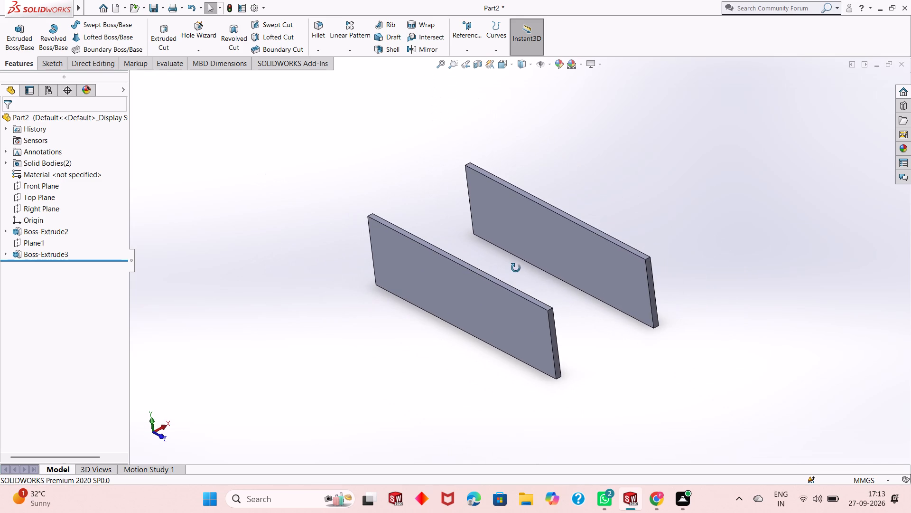
middle_click_drag(516, 268, 536, 241)
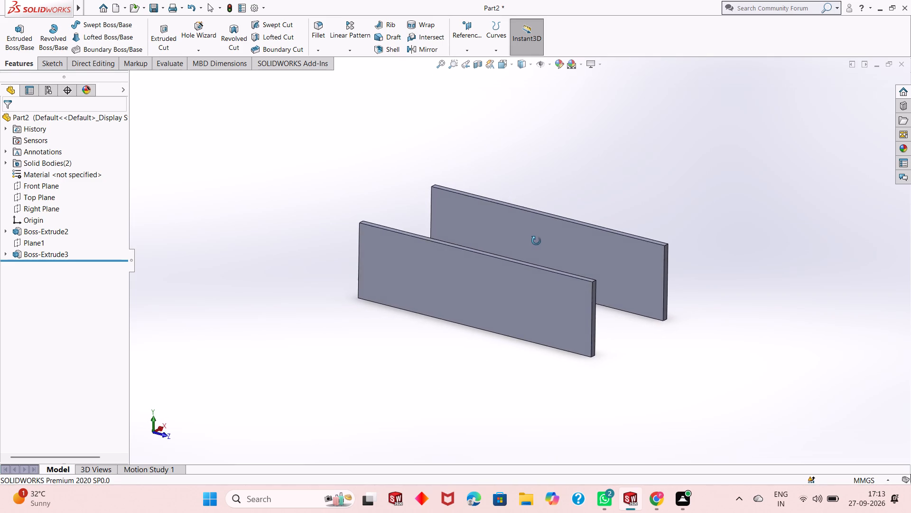
middle_click_drag(536, 241, 562, 228)
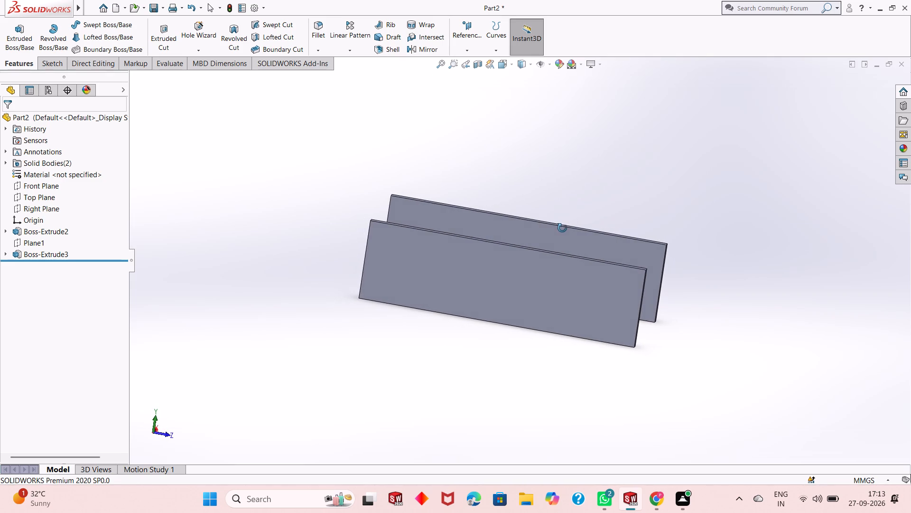
middle_click_drag(562, 228, 583, 220)
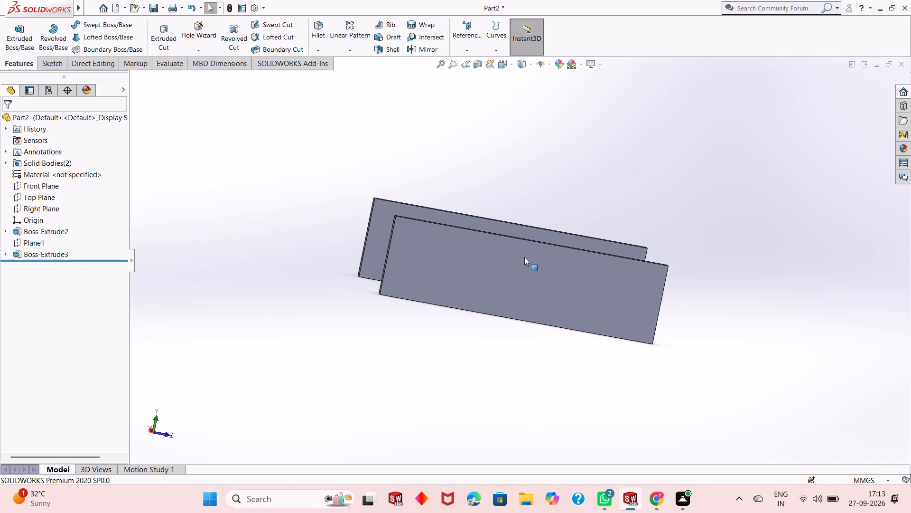
Start a new sketch on the outer face of the first plate and view it face-on.
left_click(482, 248)
left_click(522, 222)
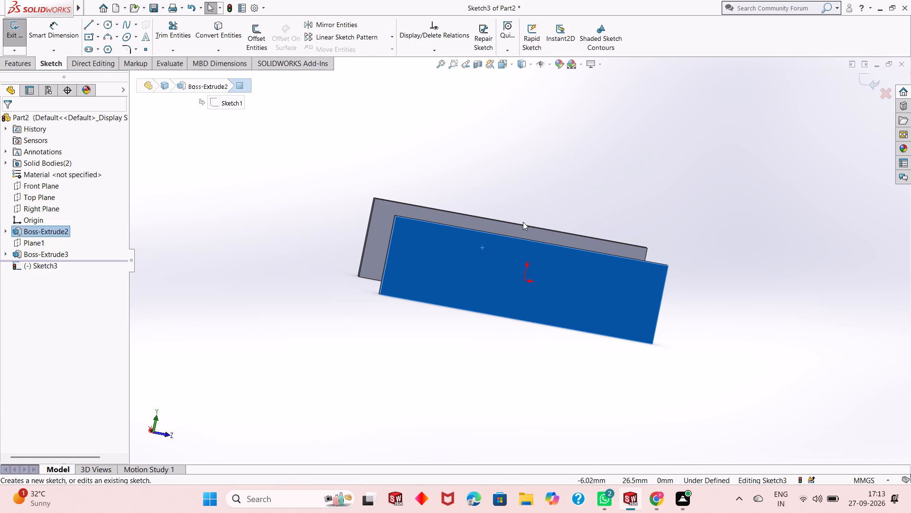
key("ctrl+8")
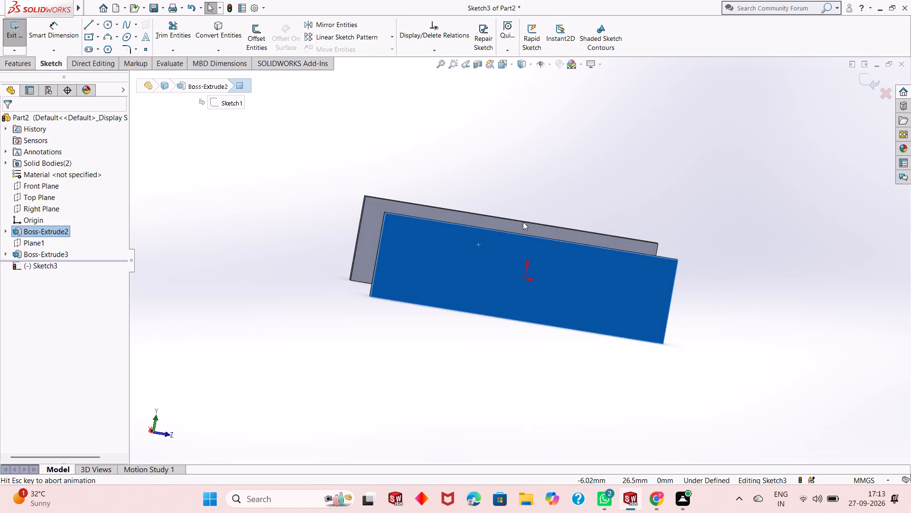
key("Escape")
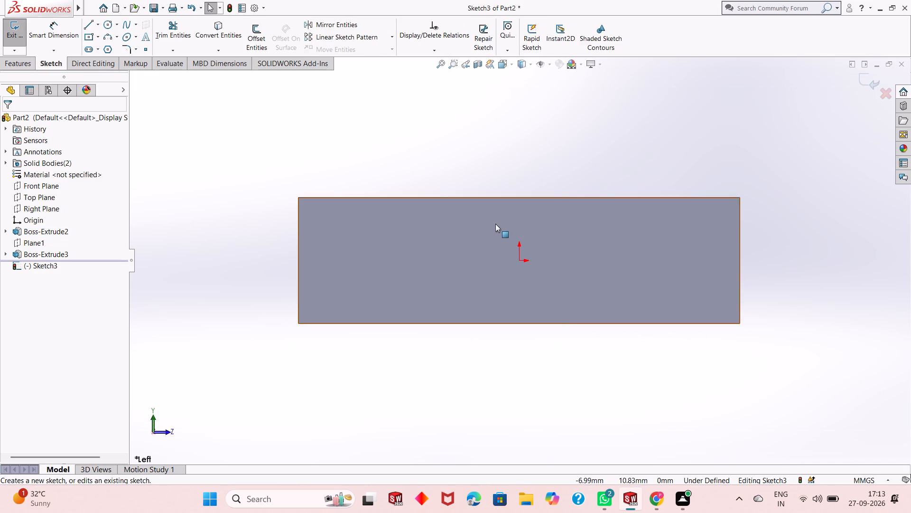
Sketch three connected lines from the plate's upper left corner: 70 mm along the top edge, 8 mm up, and 70 mm back.
scroll(495, 224, "up", 1)
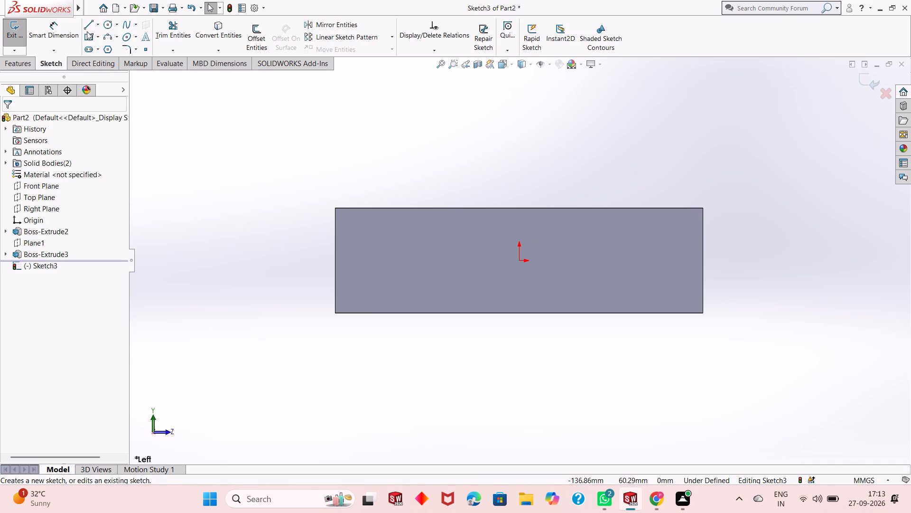
left_click(89, 28)
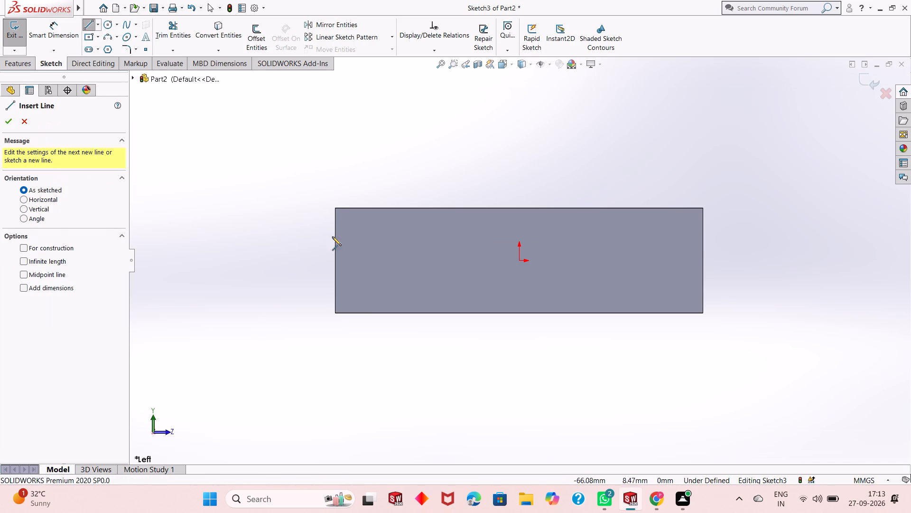
left_click(335, 208)
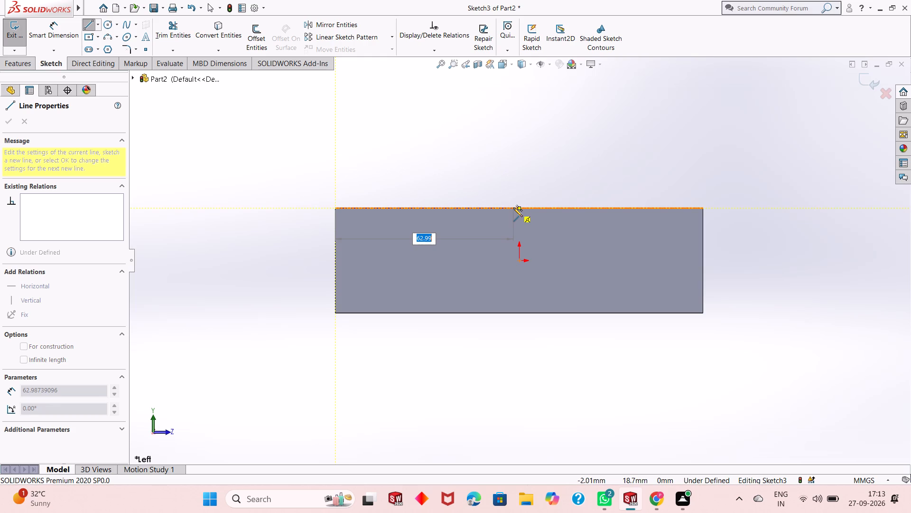
type("70")
key("Return")
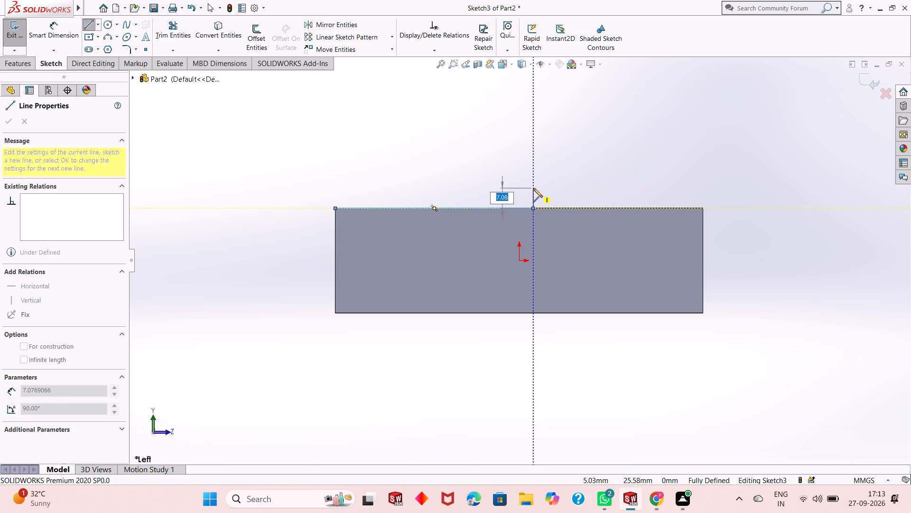
key("8")
key("Return")
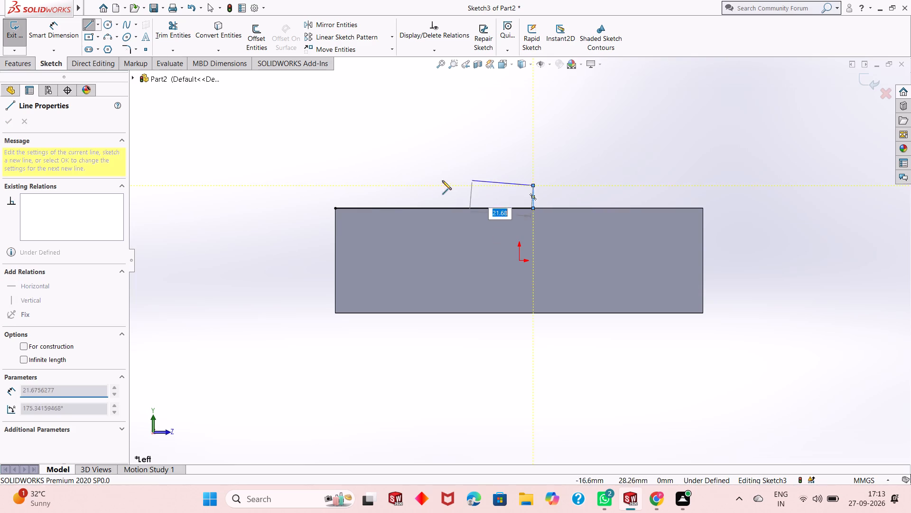
left_click(334, 185)
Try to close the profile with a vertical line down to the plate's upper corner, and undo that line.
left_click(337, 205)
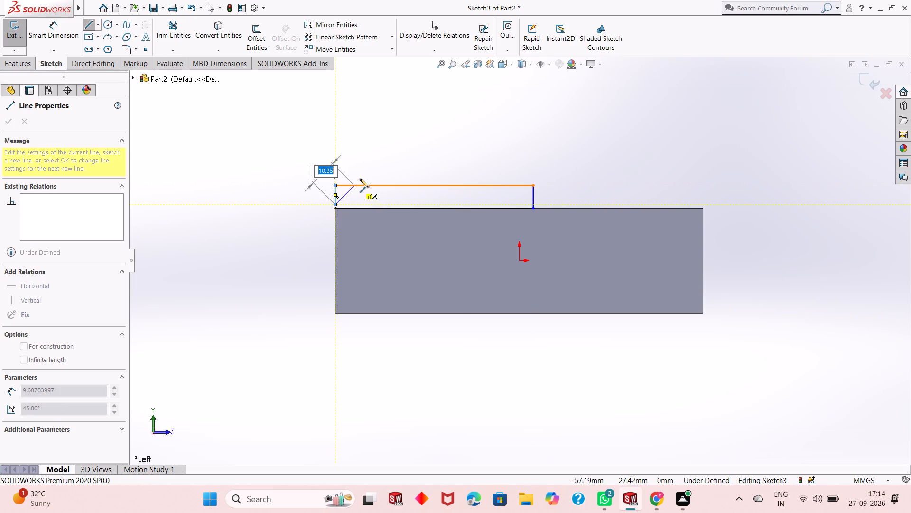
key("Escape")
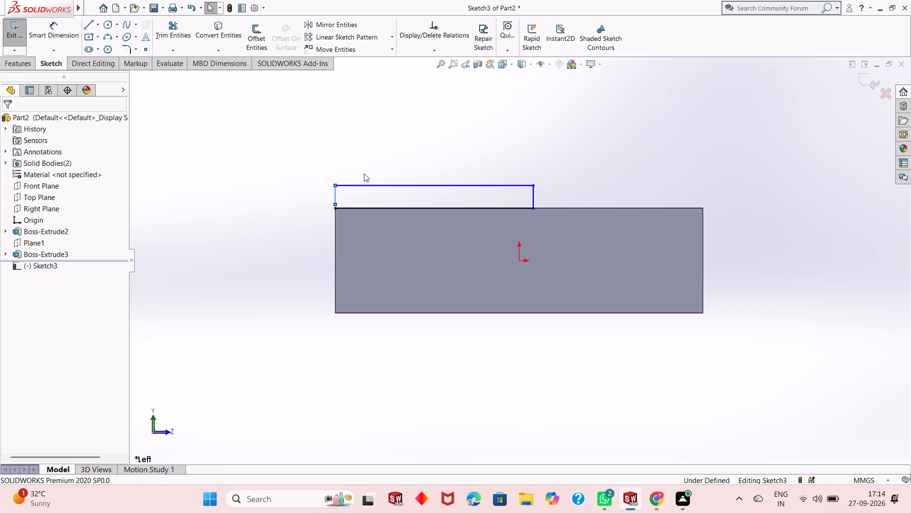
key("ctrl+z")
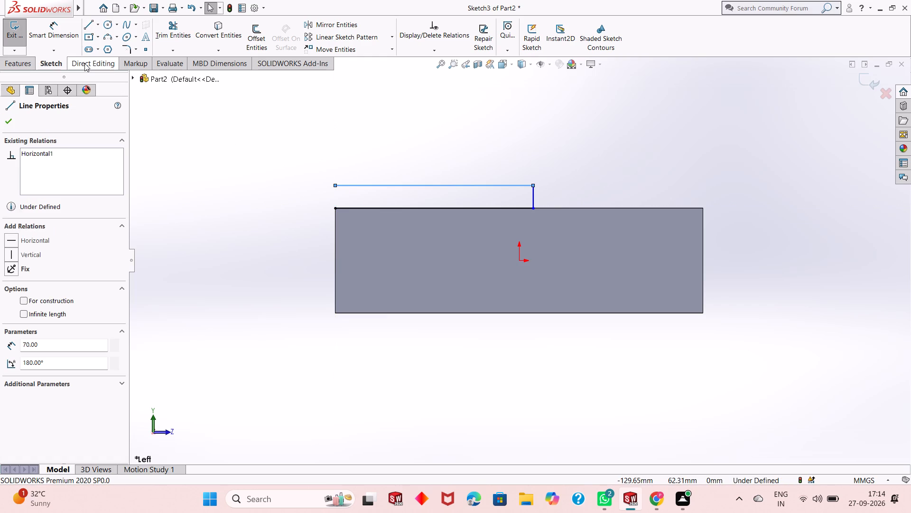
Close the profile with an 8 mm vertical line down to the plate's upper left corner.
left_click(0, 120)
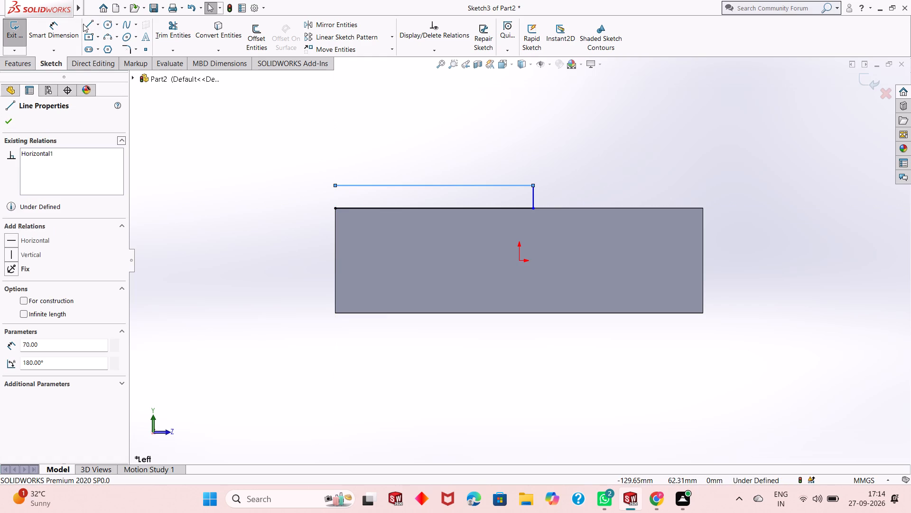
left_click(88, 23)
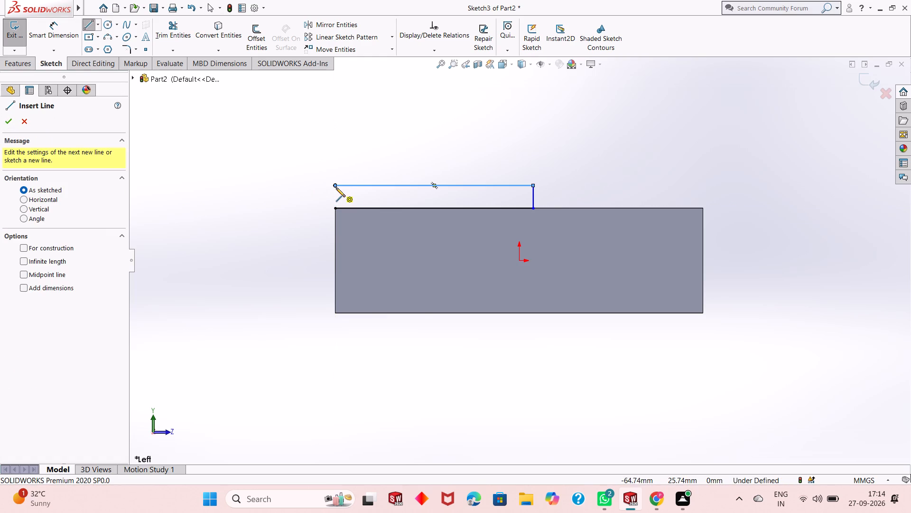
left_click(336, 188)
left_click(337, 209)
right_click(296, 164)
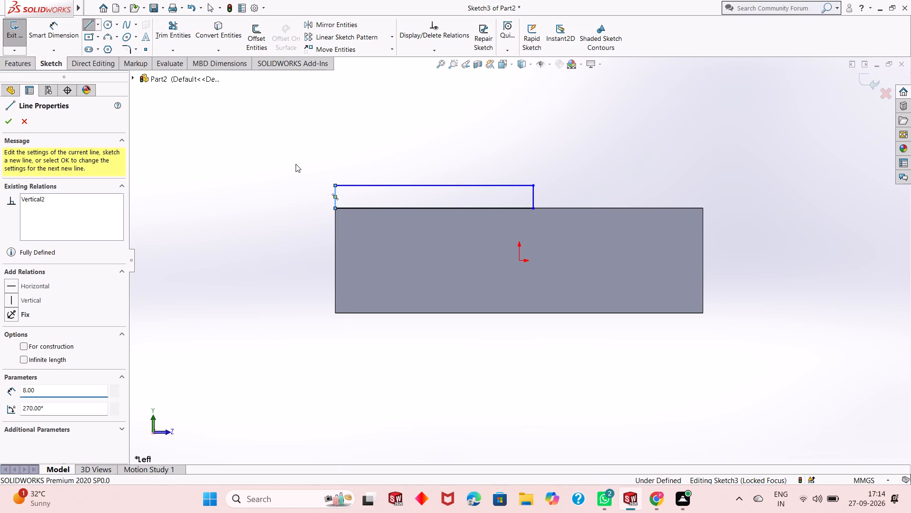
left_click(299, 167)
Dimension the profile's top line at 70 mm and its left vertical line at 8 mm.
scroll(457, 275, "up", 1)
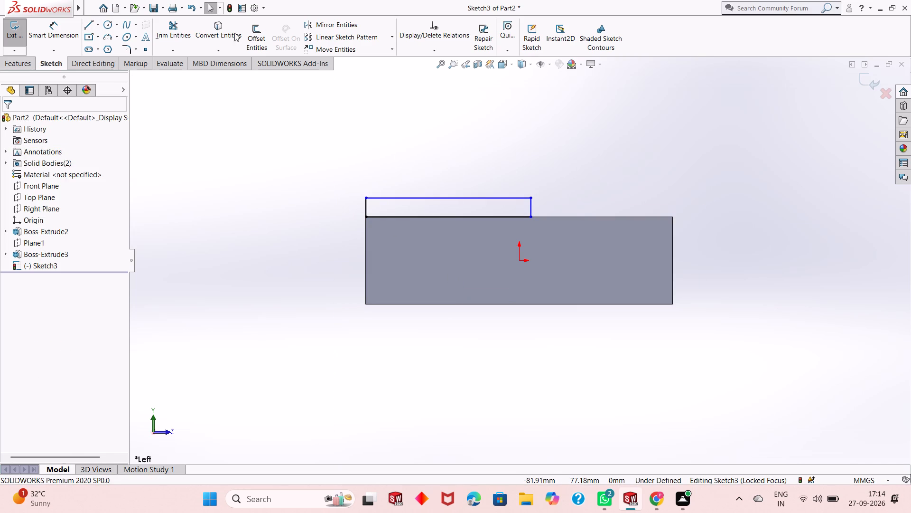
left_click(60, 28)
left_click(422, 196)
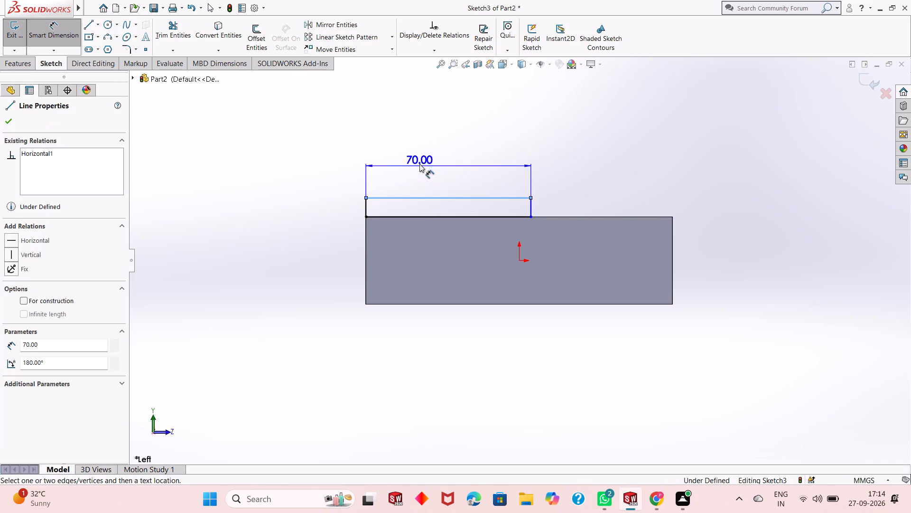
left_click(417, 154)
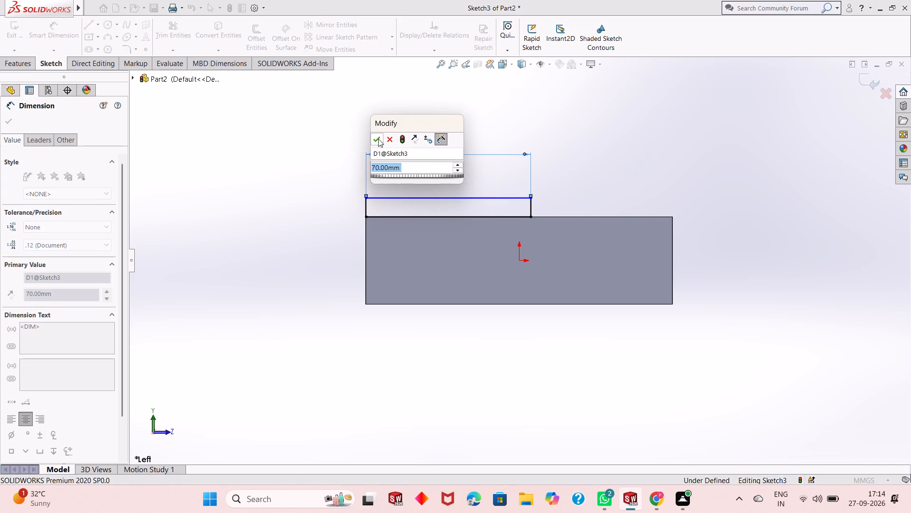
left_click(378, 139)
left_click(367, 206)
left_click(324, 212)
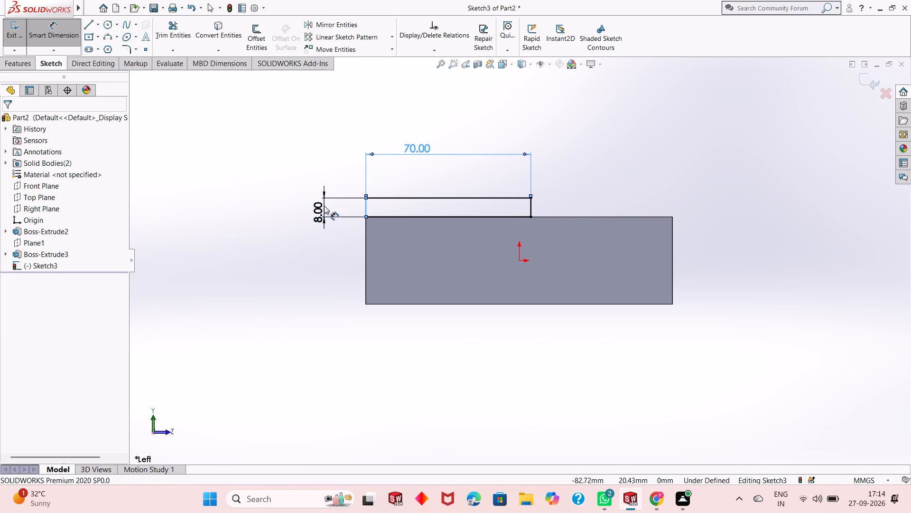
left_click(287, 194)
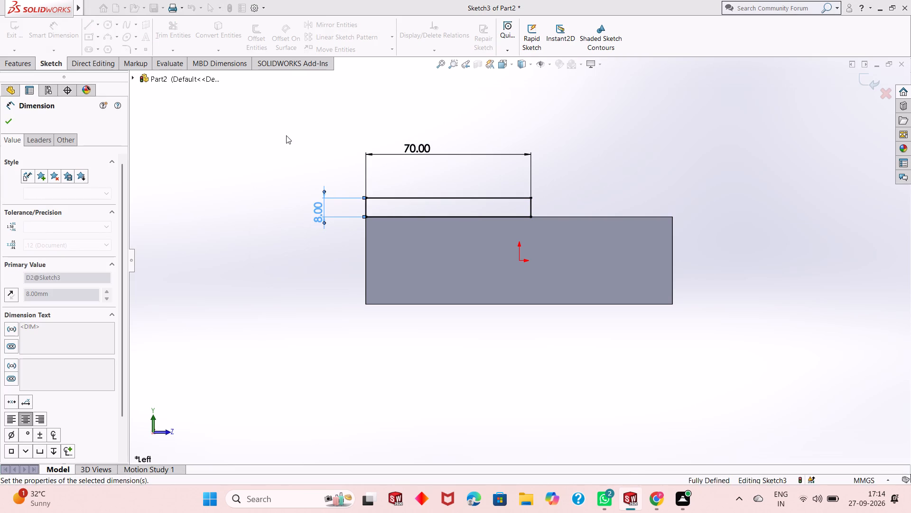
right_click(286, 135)
left_click(305, 163)
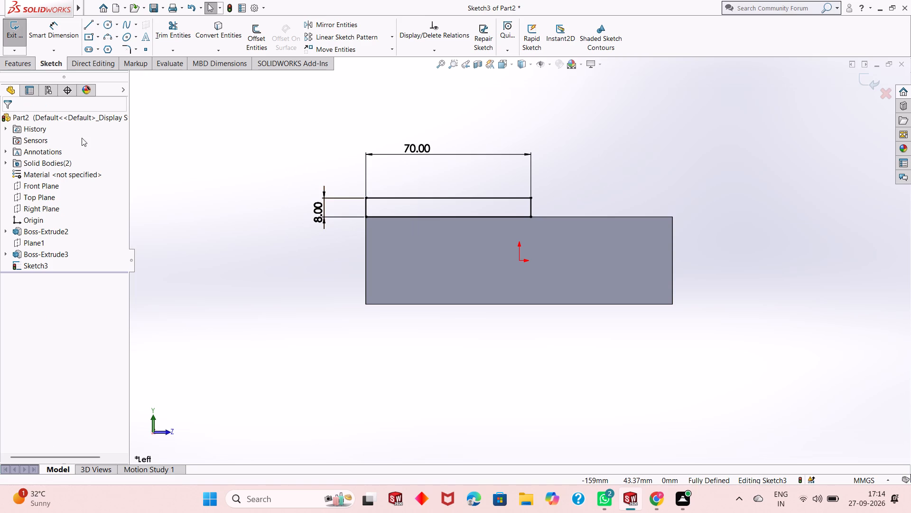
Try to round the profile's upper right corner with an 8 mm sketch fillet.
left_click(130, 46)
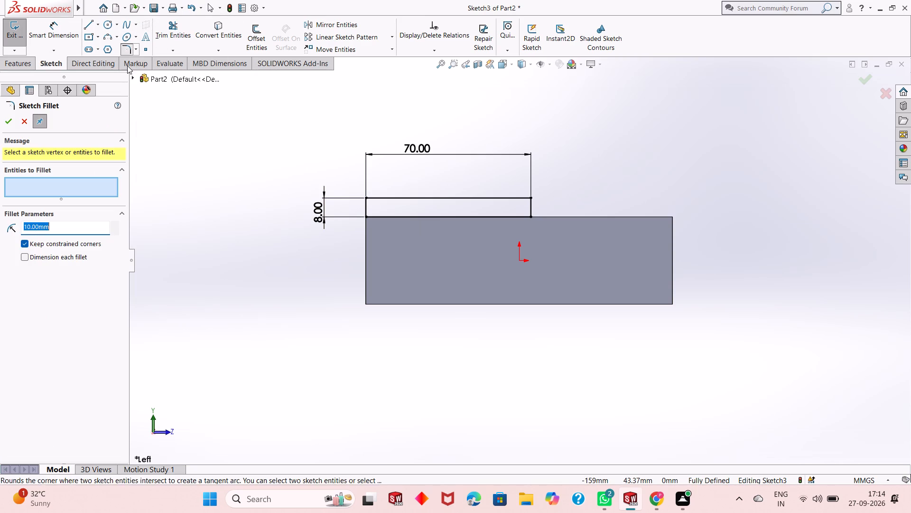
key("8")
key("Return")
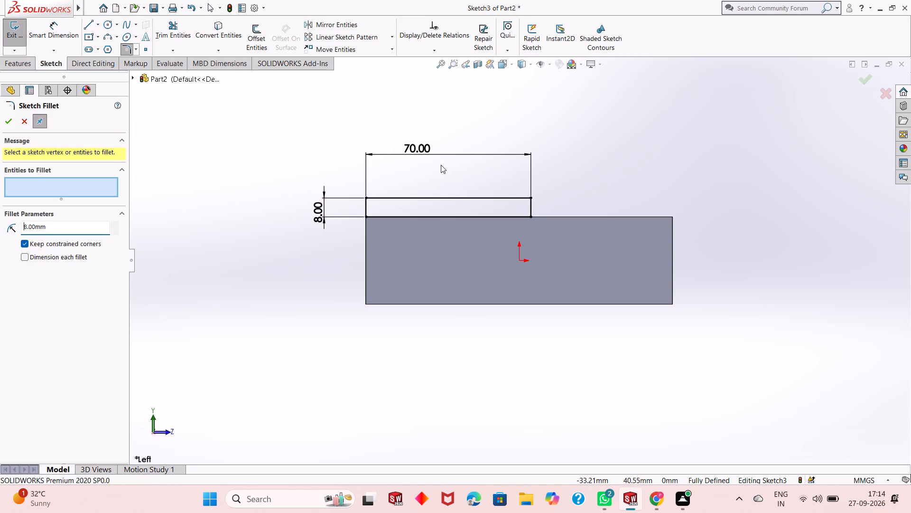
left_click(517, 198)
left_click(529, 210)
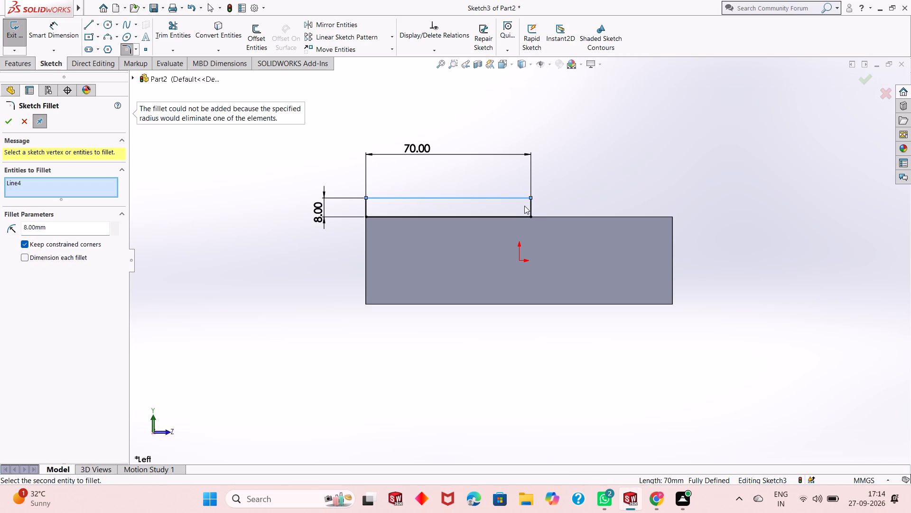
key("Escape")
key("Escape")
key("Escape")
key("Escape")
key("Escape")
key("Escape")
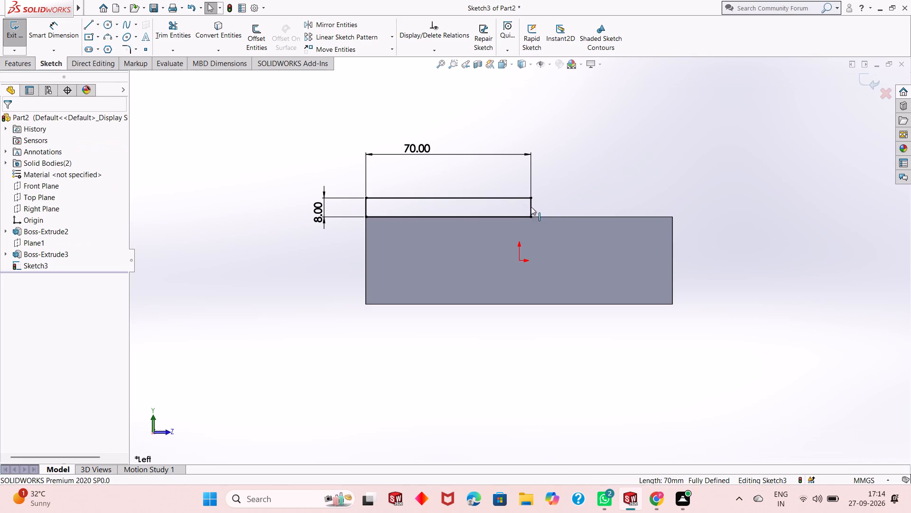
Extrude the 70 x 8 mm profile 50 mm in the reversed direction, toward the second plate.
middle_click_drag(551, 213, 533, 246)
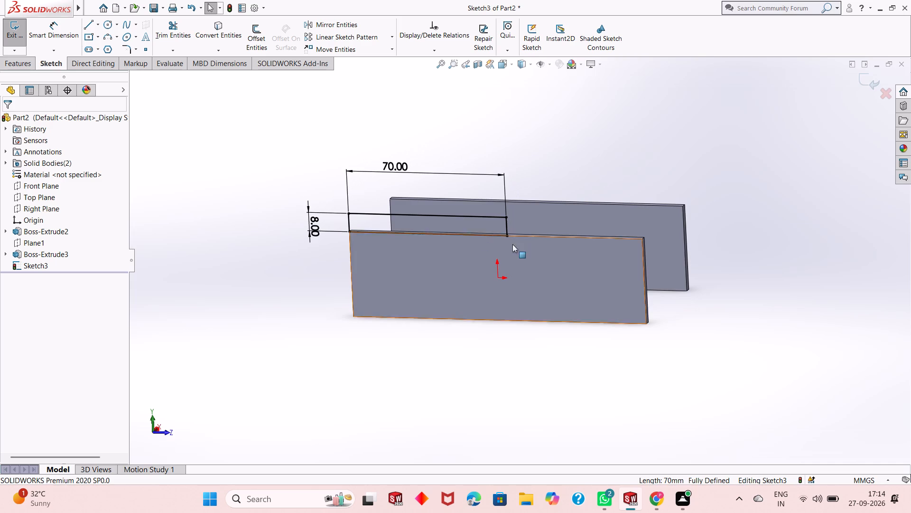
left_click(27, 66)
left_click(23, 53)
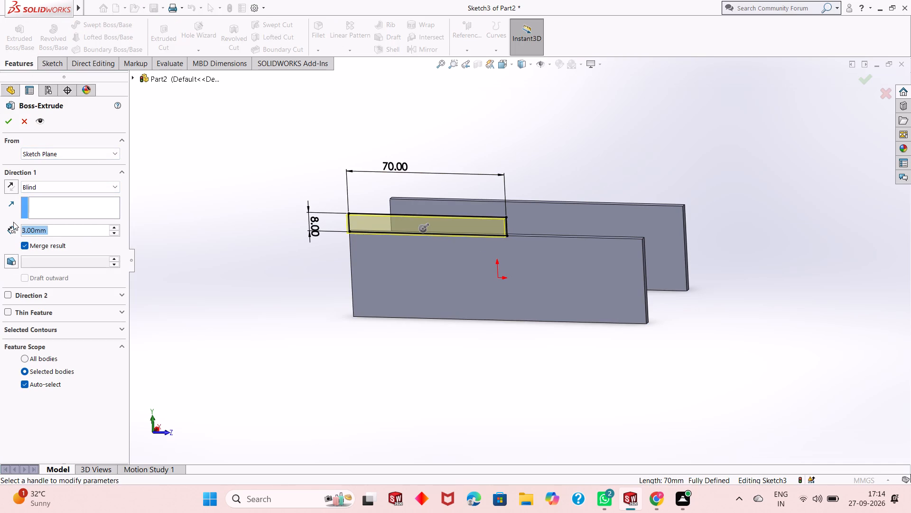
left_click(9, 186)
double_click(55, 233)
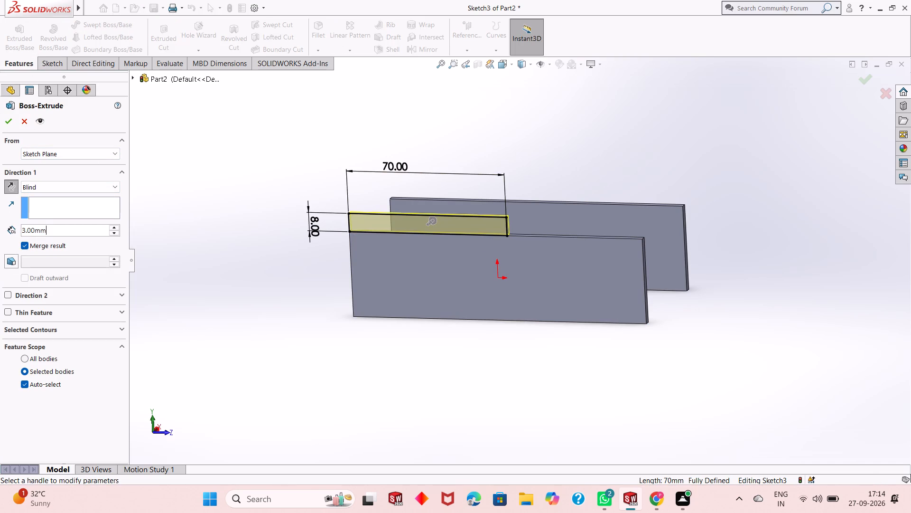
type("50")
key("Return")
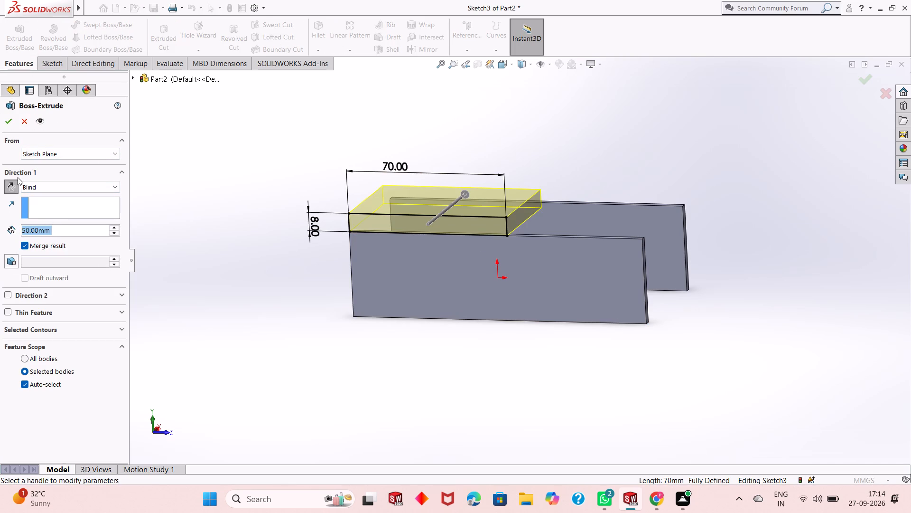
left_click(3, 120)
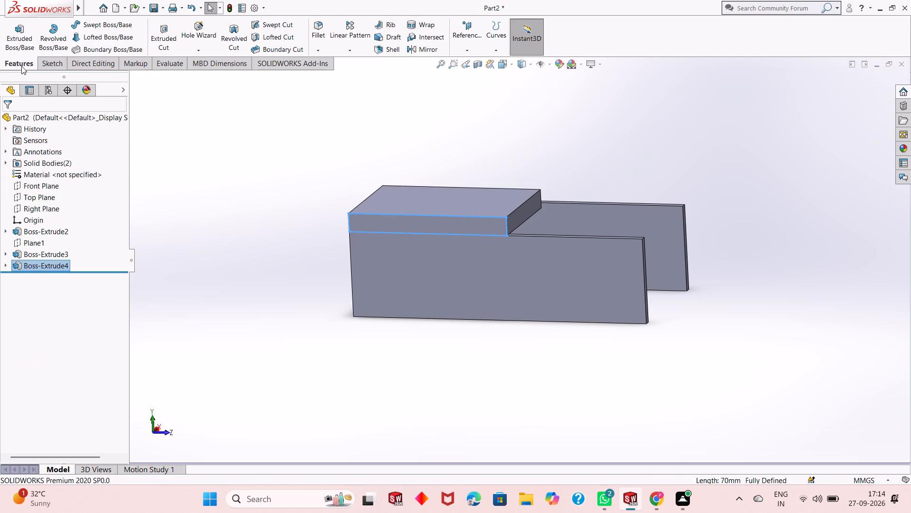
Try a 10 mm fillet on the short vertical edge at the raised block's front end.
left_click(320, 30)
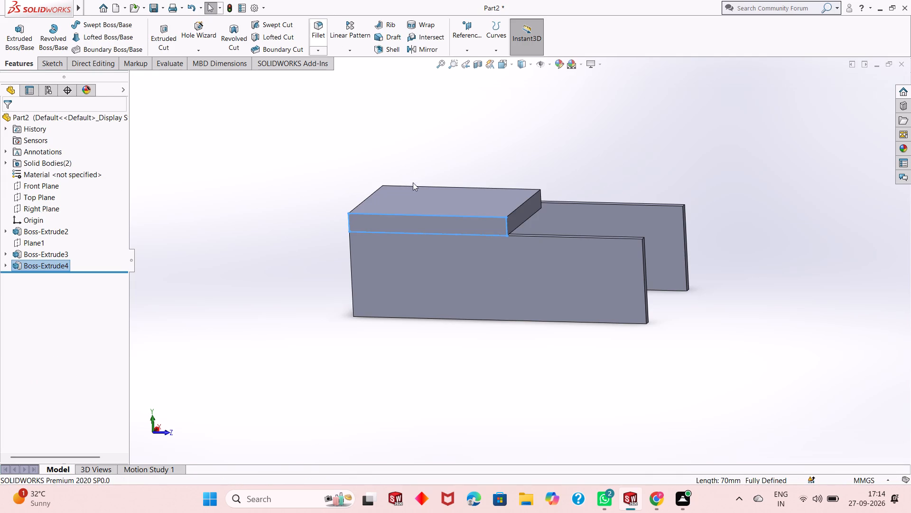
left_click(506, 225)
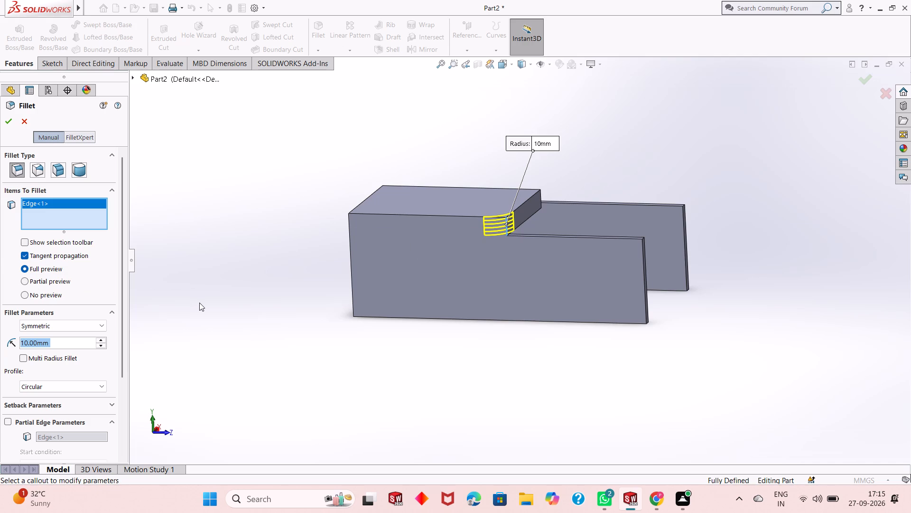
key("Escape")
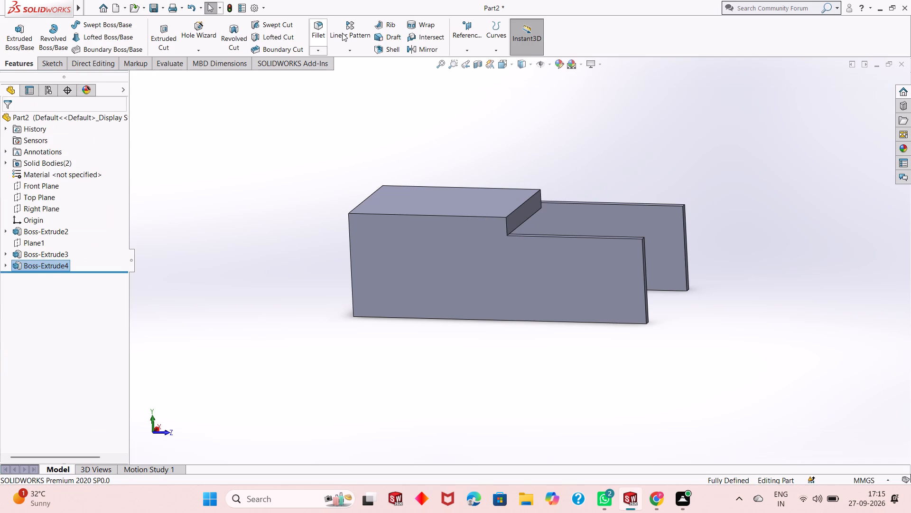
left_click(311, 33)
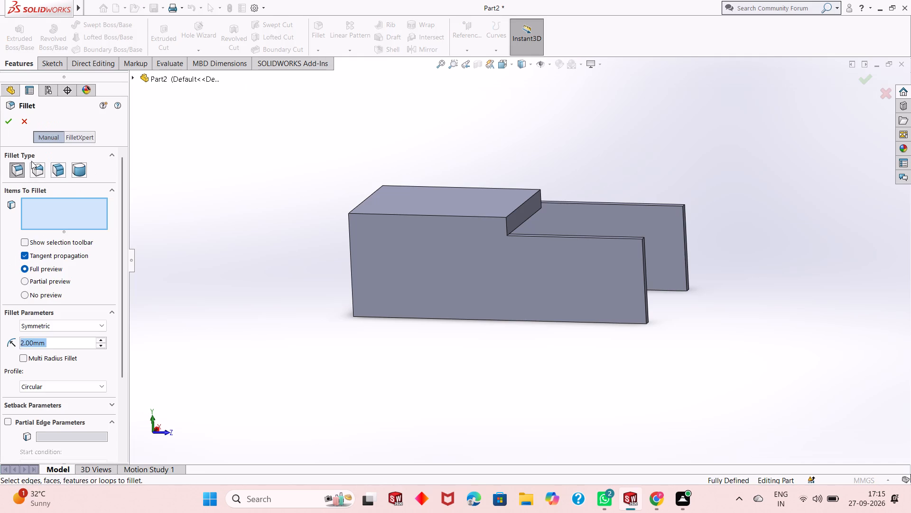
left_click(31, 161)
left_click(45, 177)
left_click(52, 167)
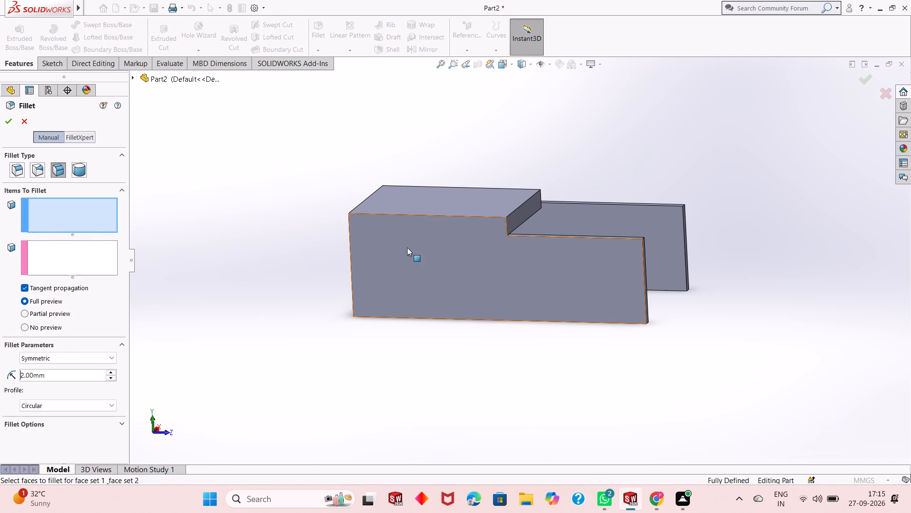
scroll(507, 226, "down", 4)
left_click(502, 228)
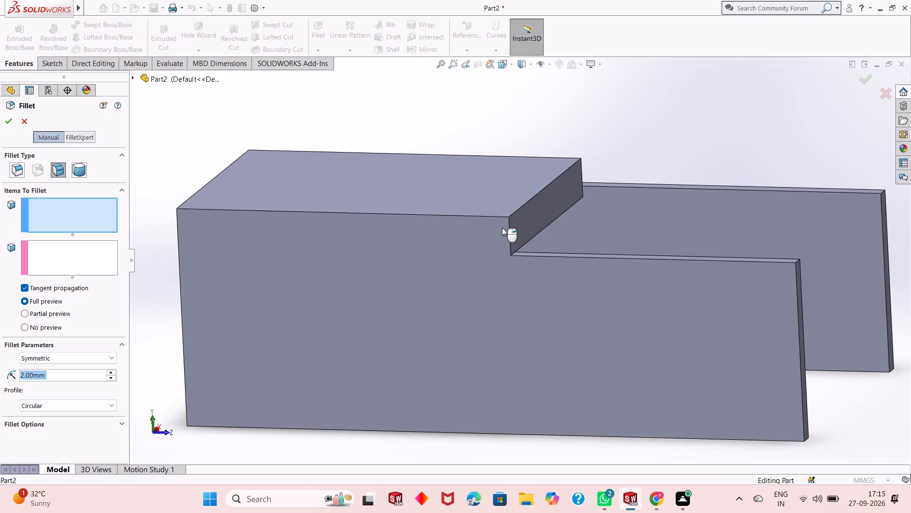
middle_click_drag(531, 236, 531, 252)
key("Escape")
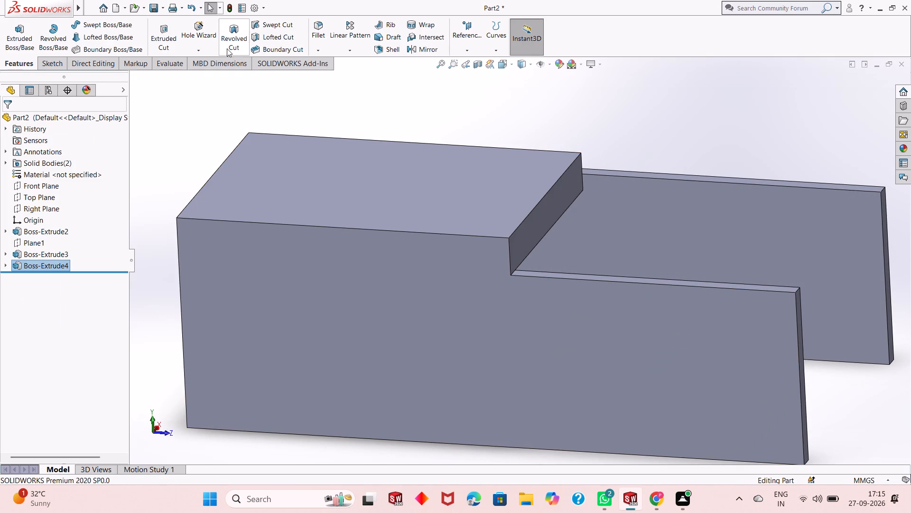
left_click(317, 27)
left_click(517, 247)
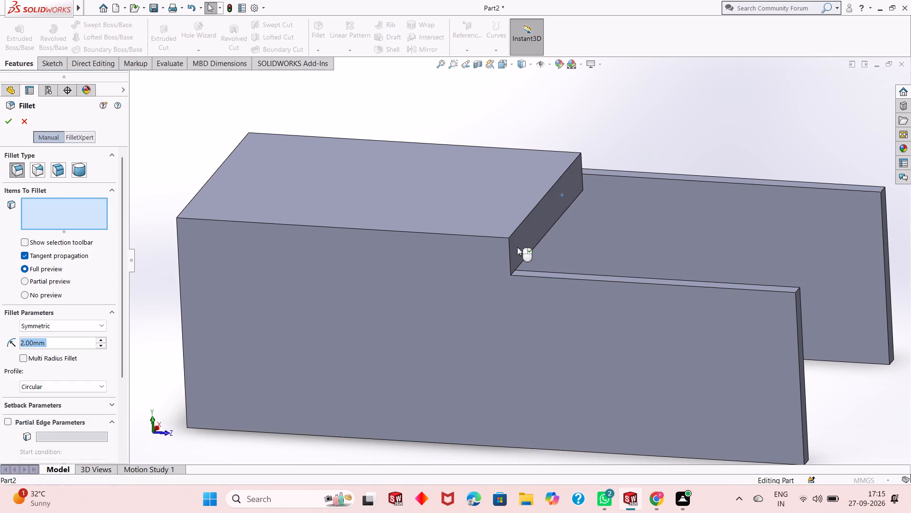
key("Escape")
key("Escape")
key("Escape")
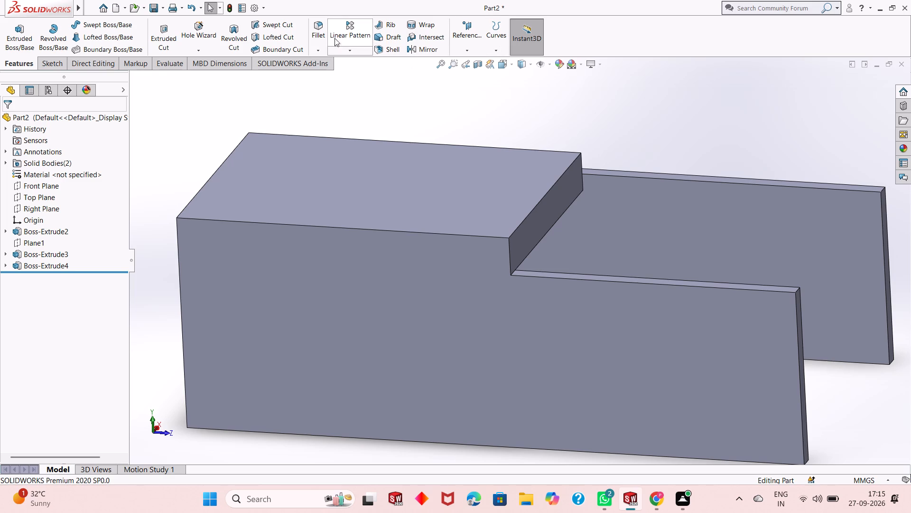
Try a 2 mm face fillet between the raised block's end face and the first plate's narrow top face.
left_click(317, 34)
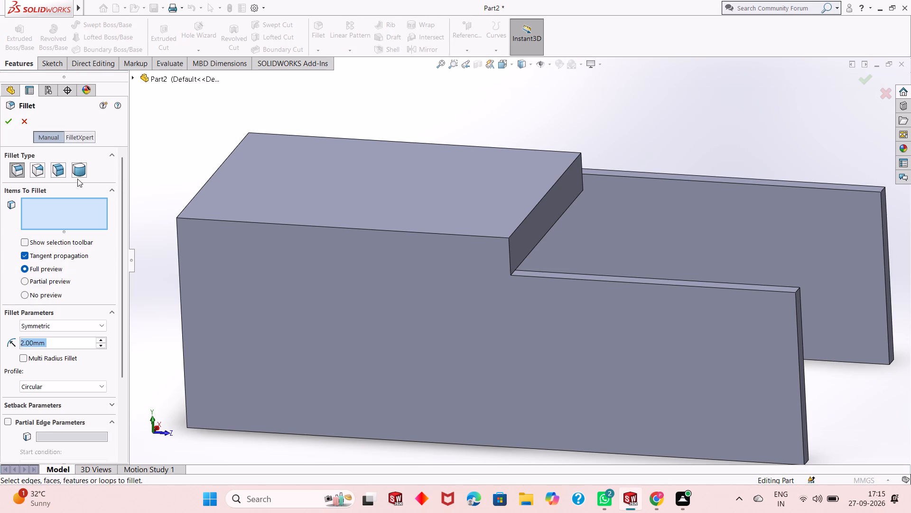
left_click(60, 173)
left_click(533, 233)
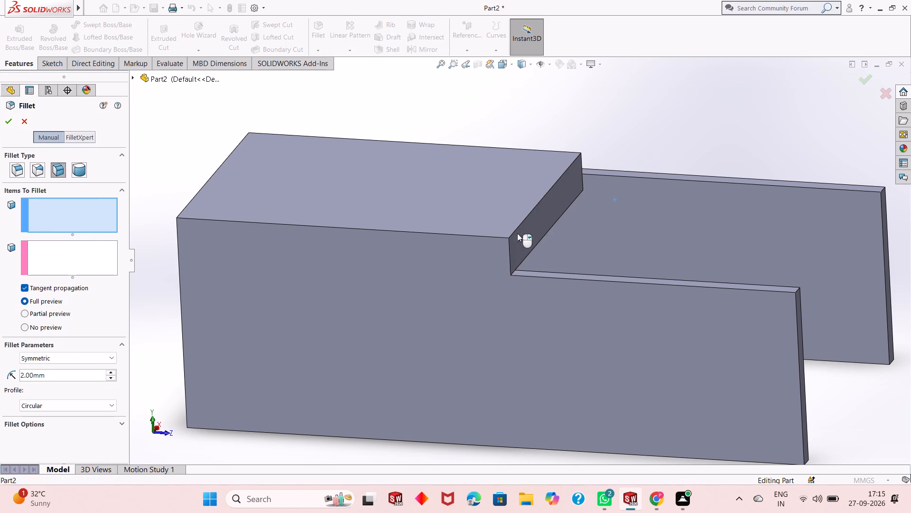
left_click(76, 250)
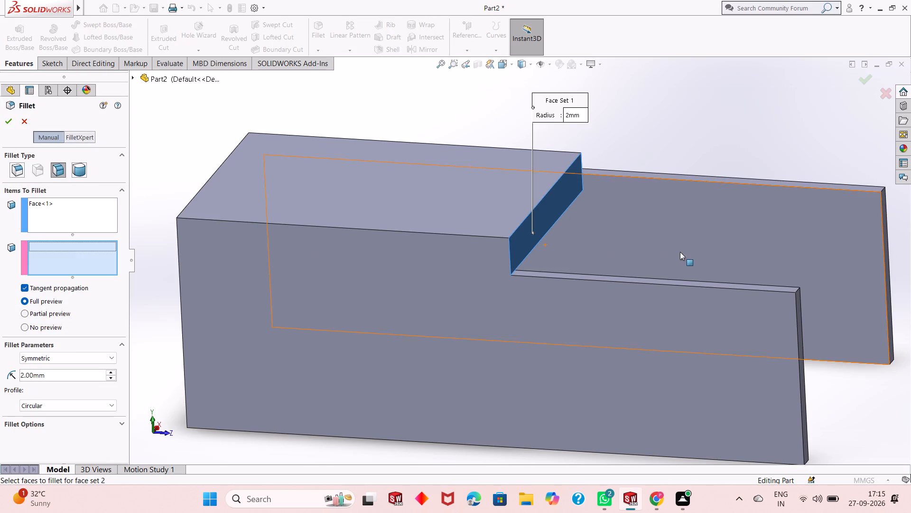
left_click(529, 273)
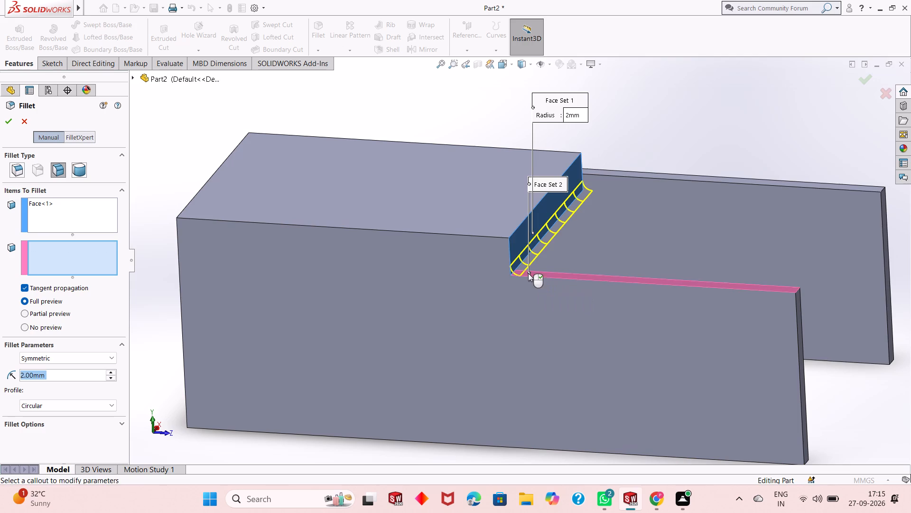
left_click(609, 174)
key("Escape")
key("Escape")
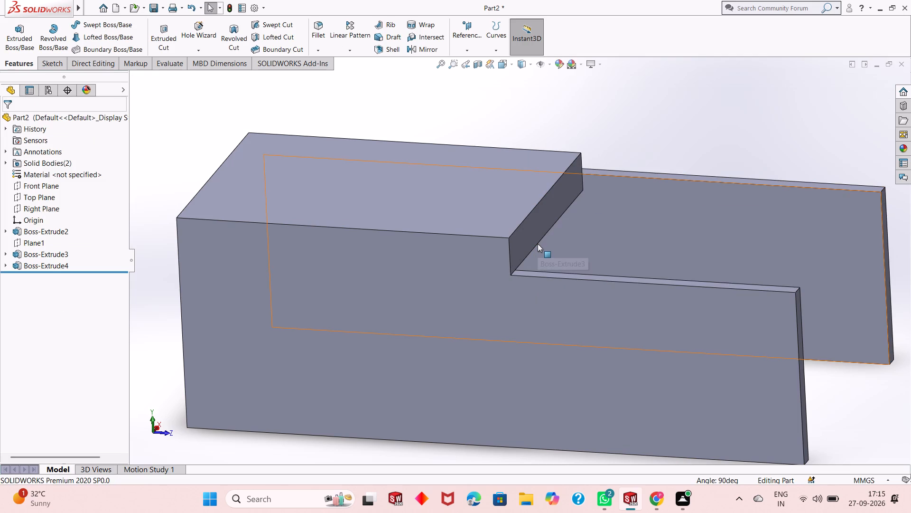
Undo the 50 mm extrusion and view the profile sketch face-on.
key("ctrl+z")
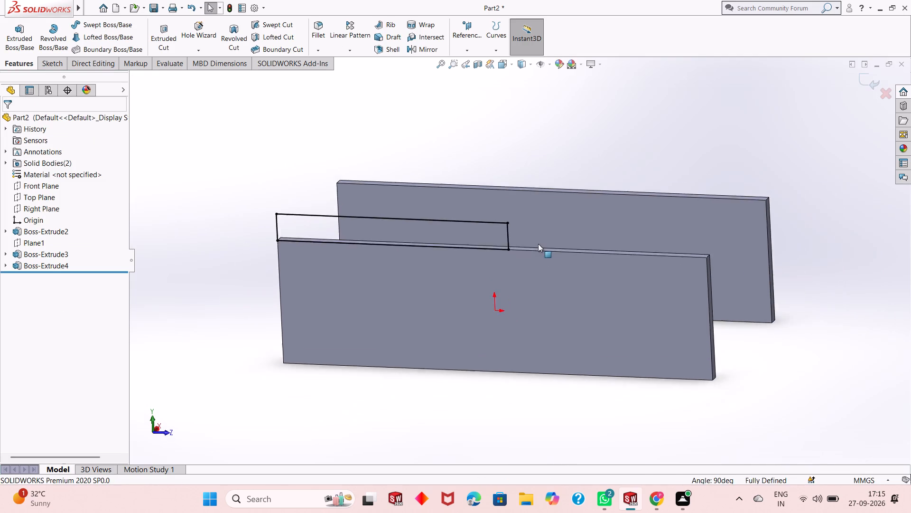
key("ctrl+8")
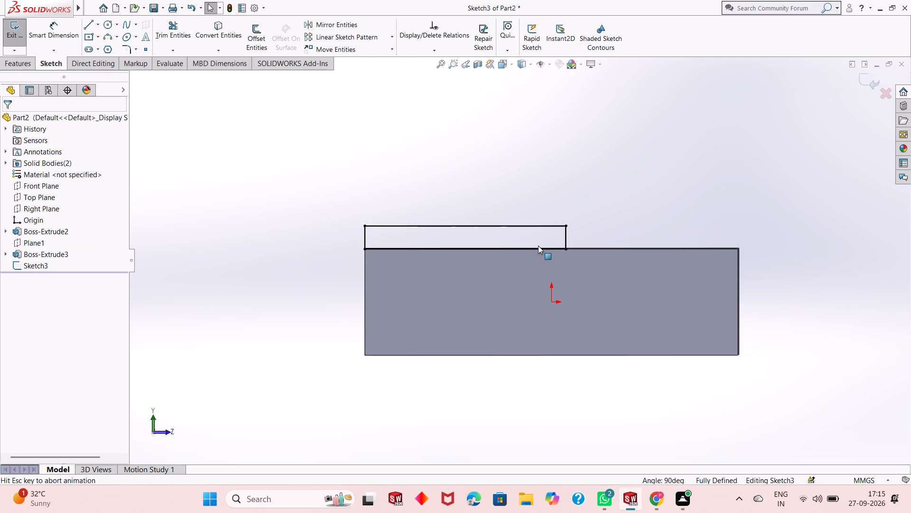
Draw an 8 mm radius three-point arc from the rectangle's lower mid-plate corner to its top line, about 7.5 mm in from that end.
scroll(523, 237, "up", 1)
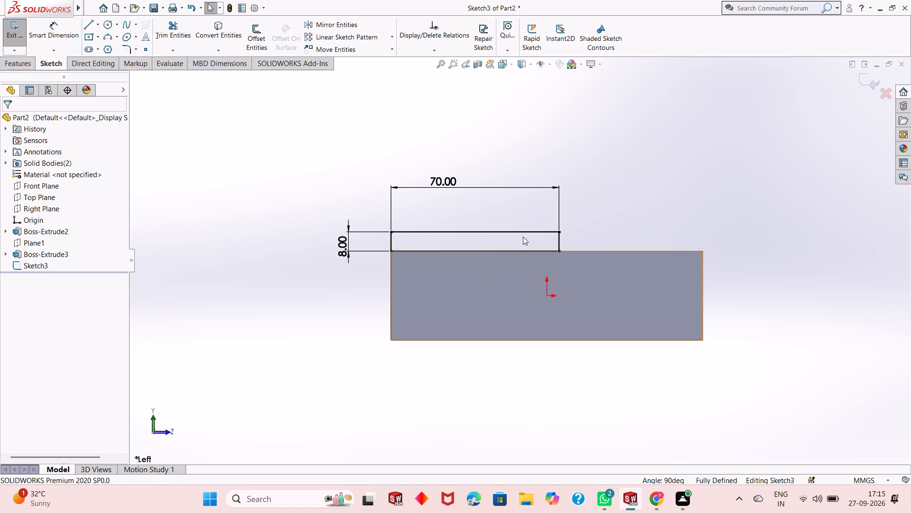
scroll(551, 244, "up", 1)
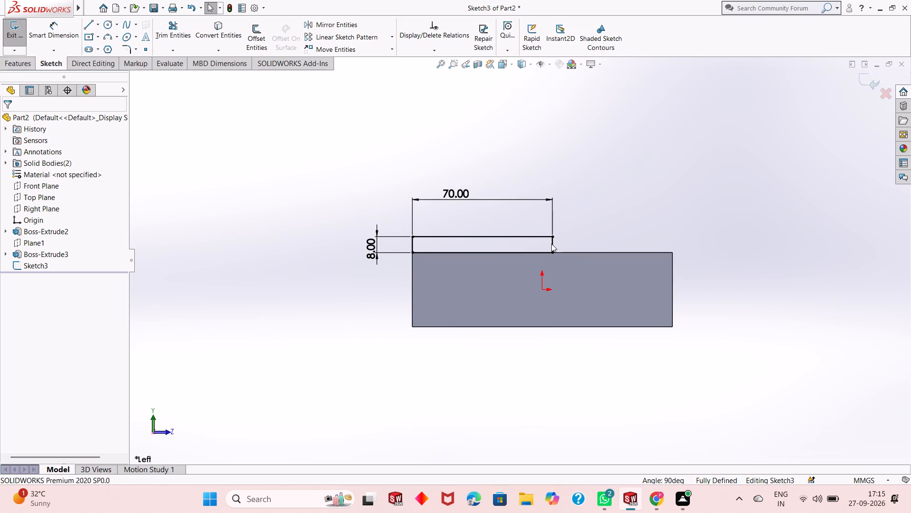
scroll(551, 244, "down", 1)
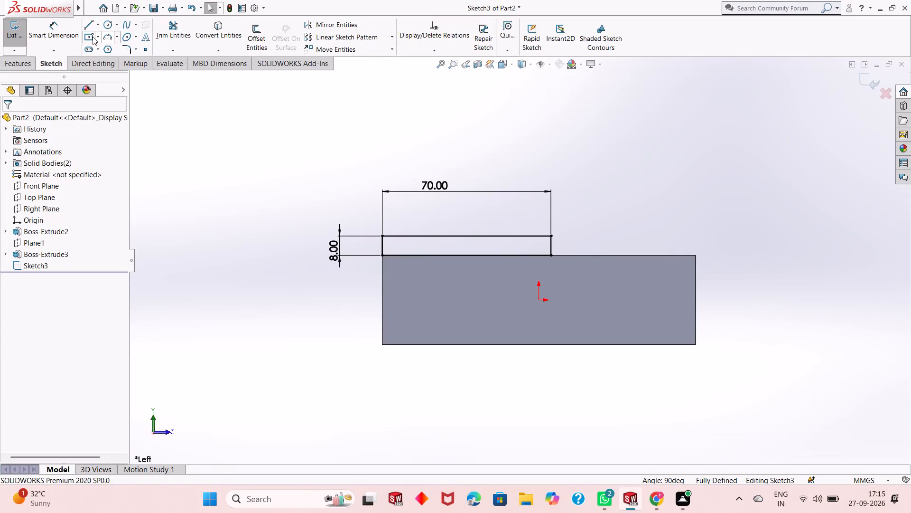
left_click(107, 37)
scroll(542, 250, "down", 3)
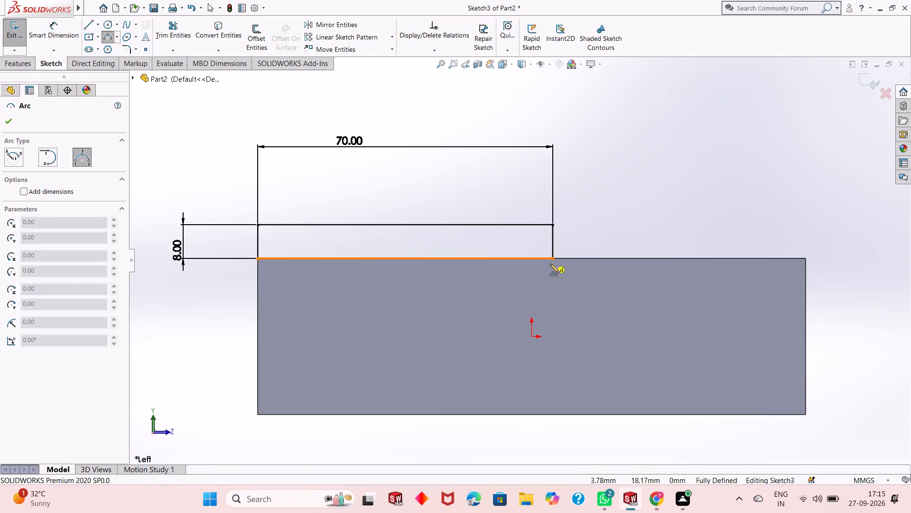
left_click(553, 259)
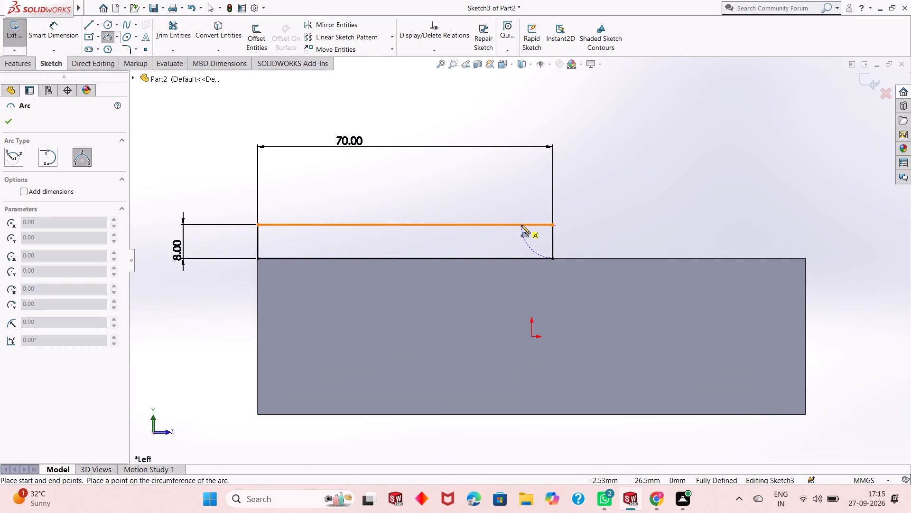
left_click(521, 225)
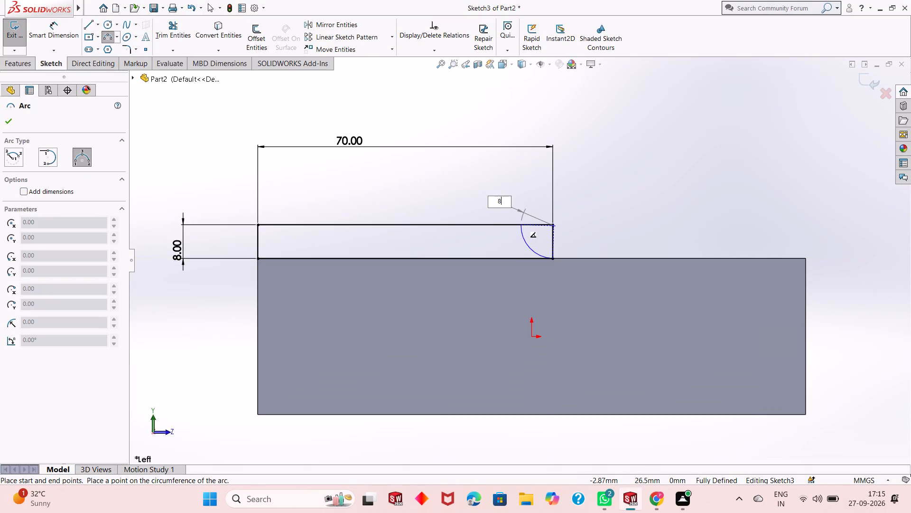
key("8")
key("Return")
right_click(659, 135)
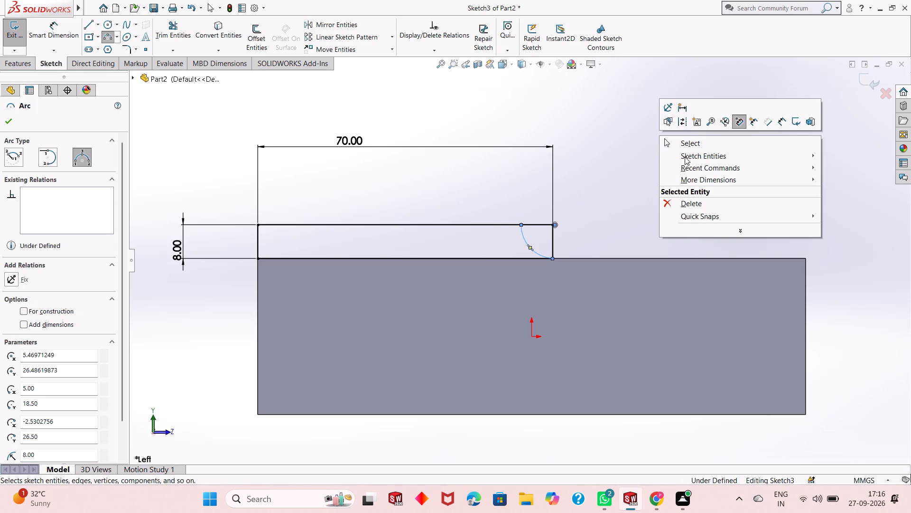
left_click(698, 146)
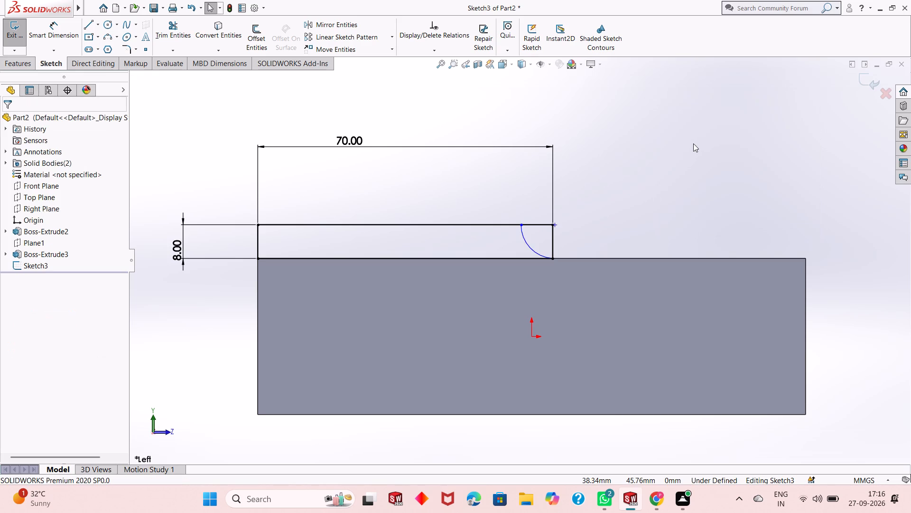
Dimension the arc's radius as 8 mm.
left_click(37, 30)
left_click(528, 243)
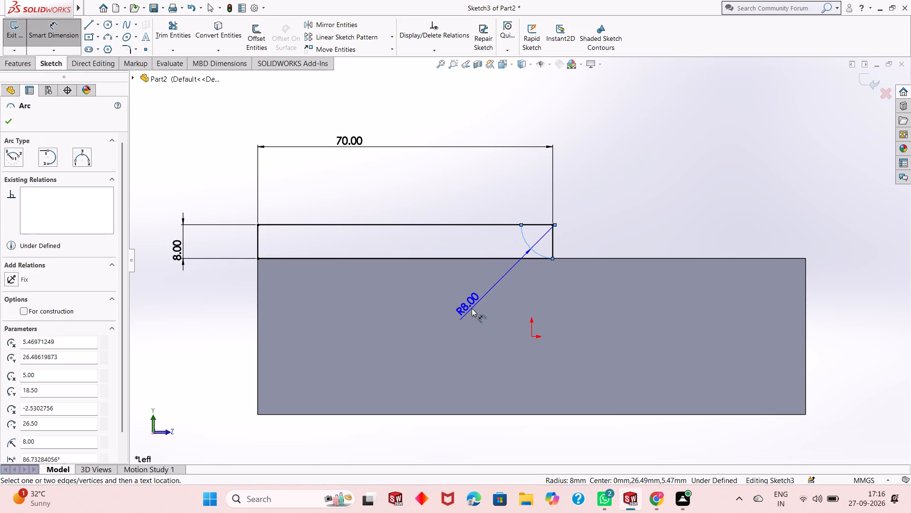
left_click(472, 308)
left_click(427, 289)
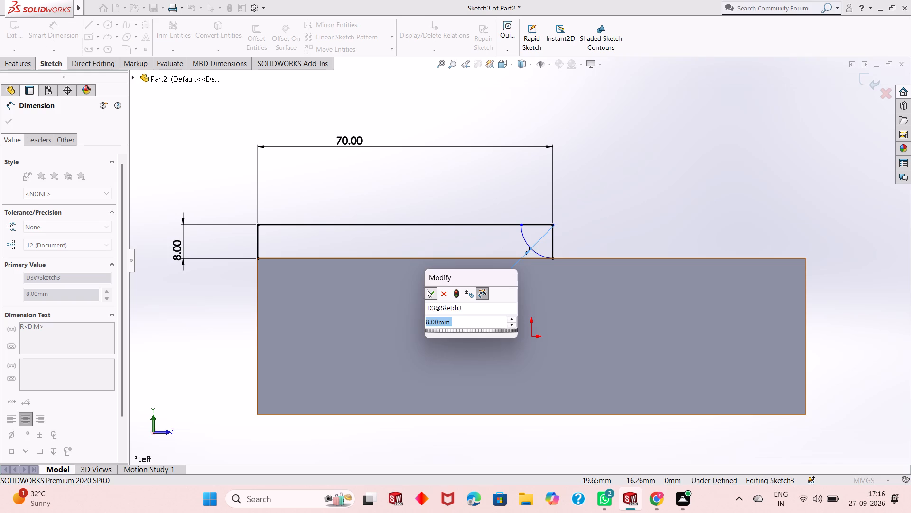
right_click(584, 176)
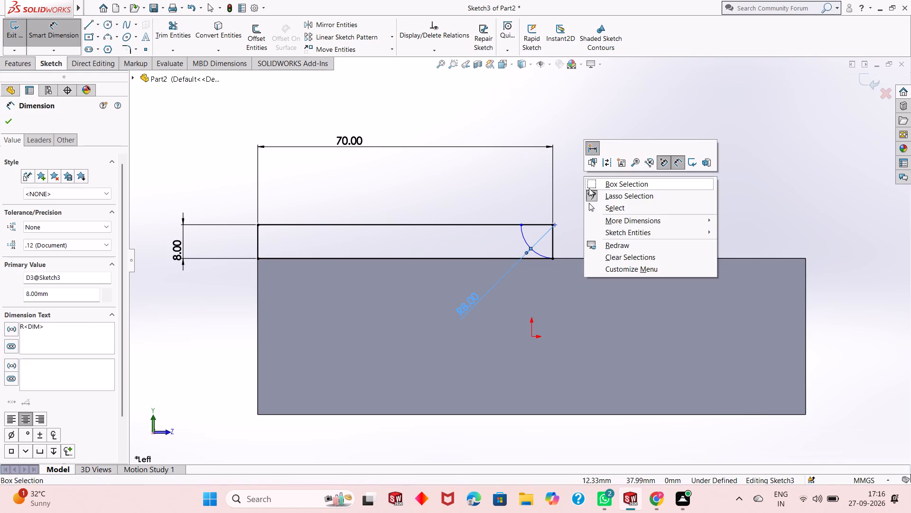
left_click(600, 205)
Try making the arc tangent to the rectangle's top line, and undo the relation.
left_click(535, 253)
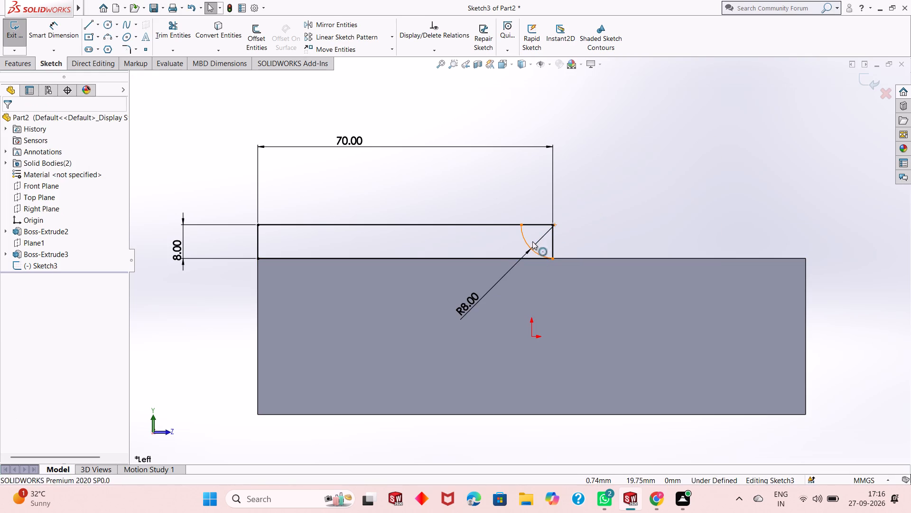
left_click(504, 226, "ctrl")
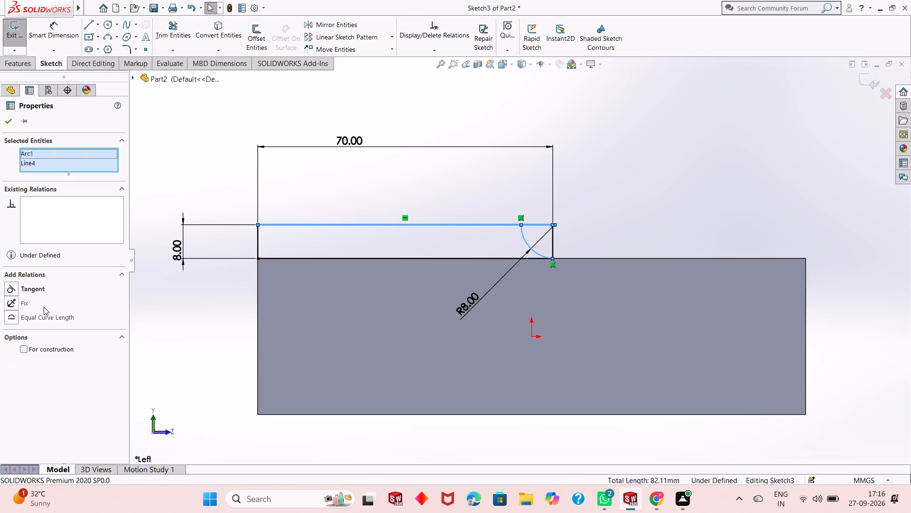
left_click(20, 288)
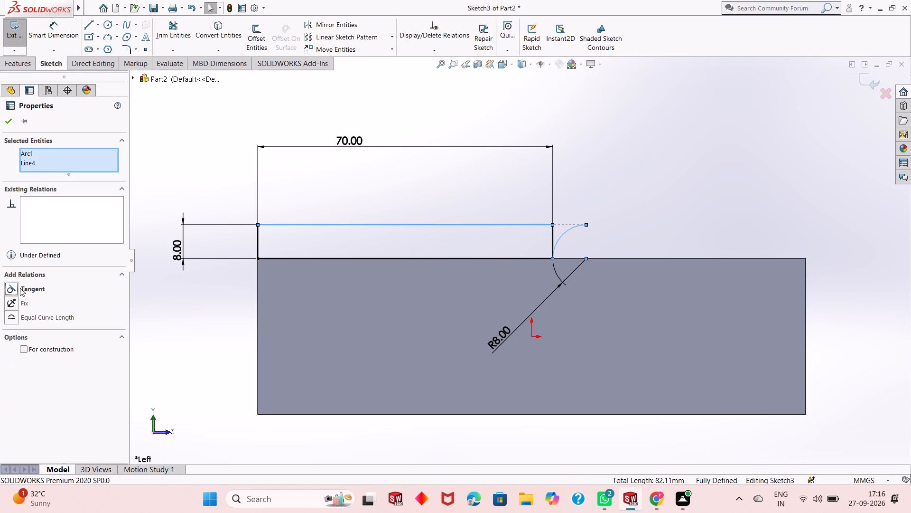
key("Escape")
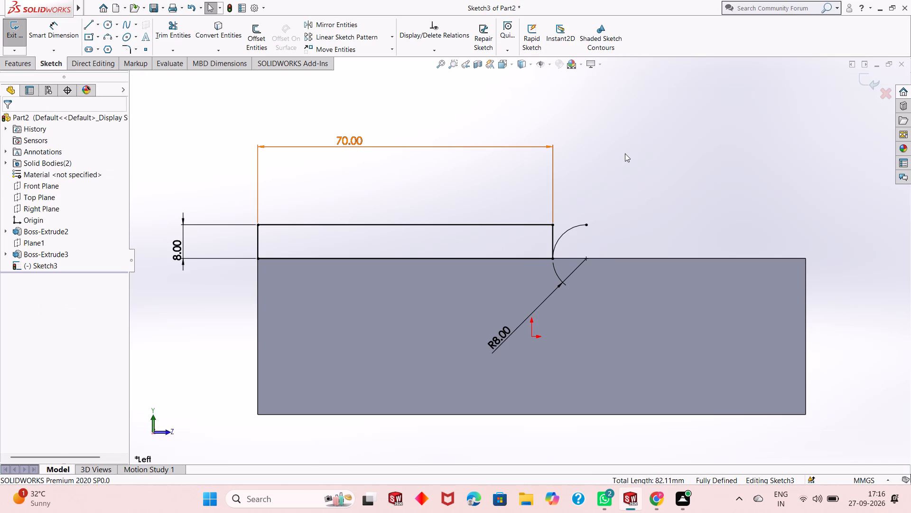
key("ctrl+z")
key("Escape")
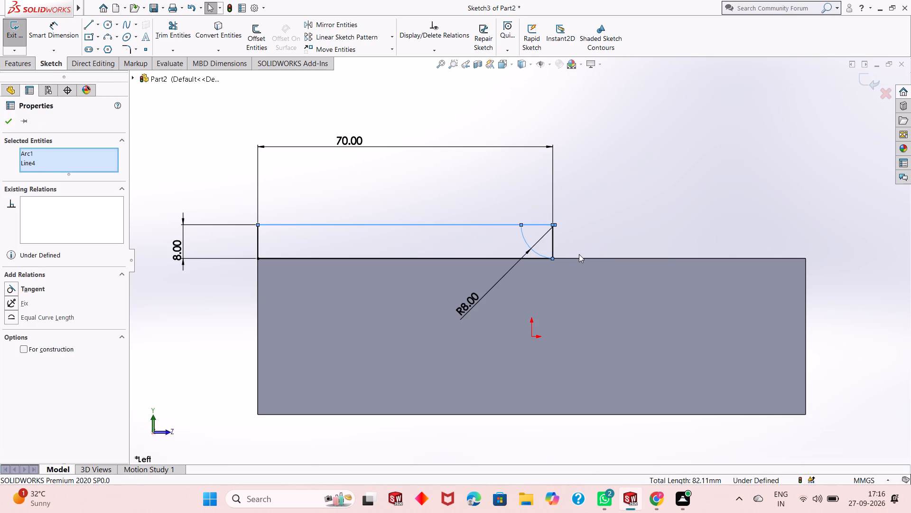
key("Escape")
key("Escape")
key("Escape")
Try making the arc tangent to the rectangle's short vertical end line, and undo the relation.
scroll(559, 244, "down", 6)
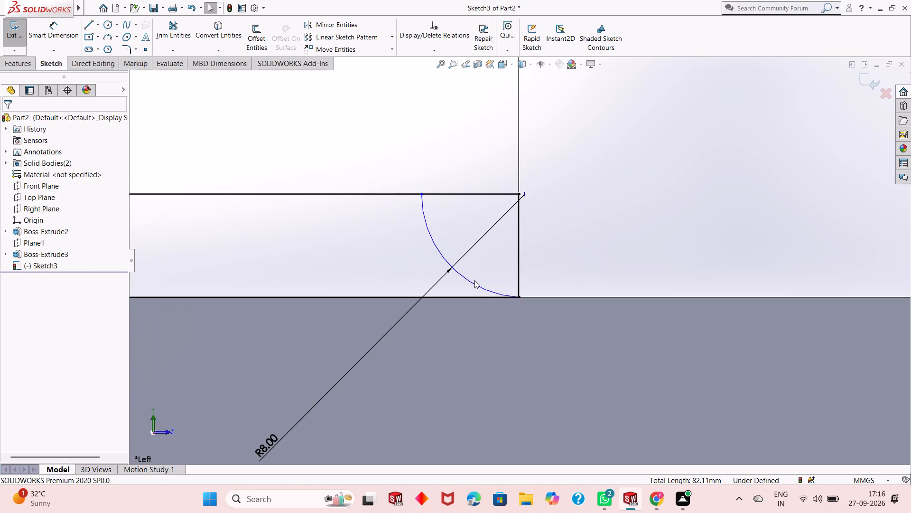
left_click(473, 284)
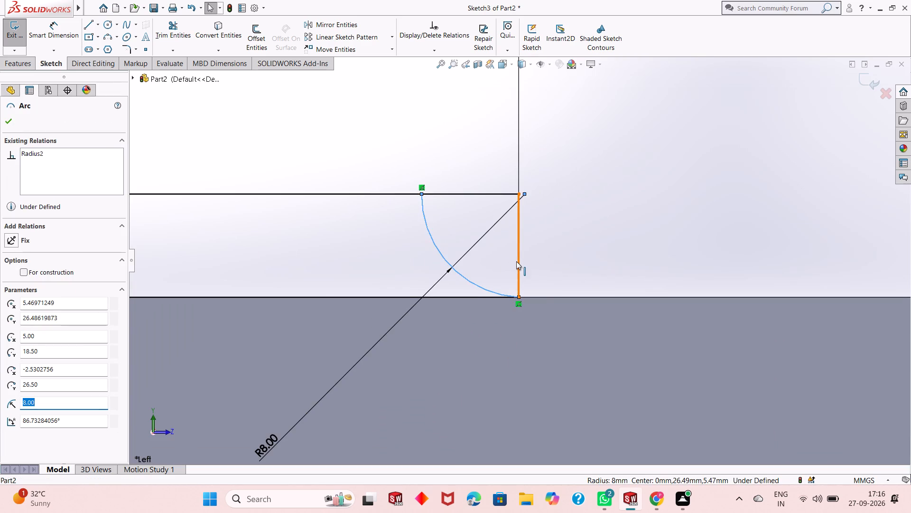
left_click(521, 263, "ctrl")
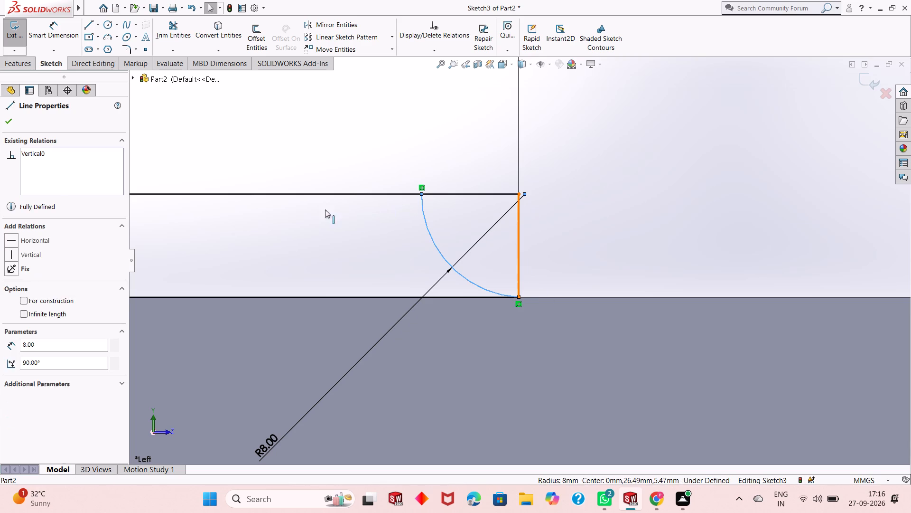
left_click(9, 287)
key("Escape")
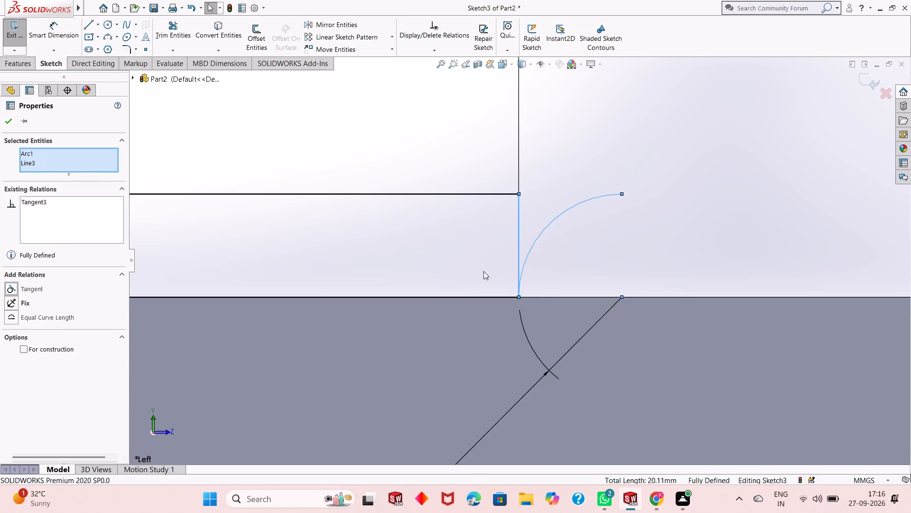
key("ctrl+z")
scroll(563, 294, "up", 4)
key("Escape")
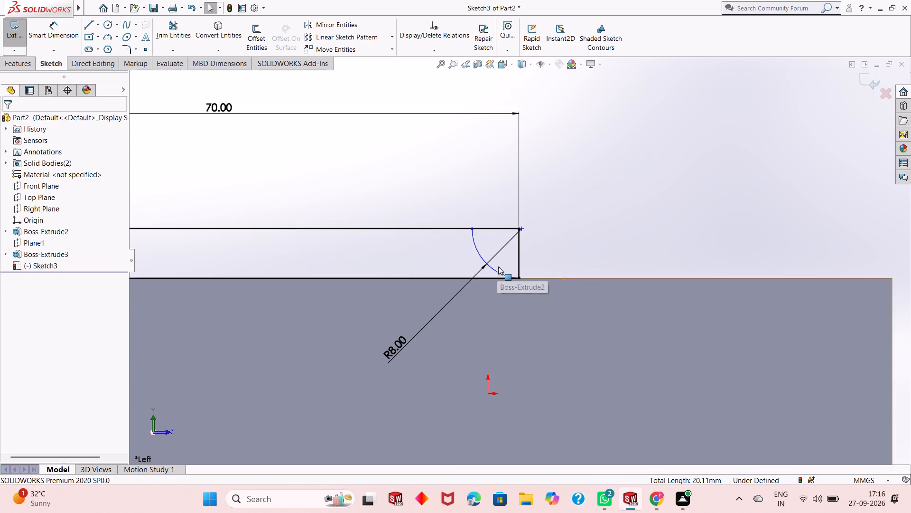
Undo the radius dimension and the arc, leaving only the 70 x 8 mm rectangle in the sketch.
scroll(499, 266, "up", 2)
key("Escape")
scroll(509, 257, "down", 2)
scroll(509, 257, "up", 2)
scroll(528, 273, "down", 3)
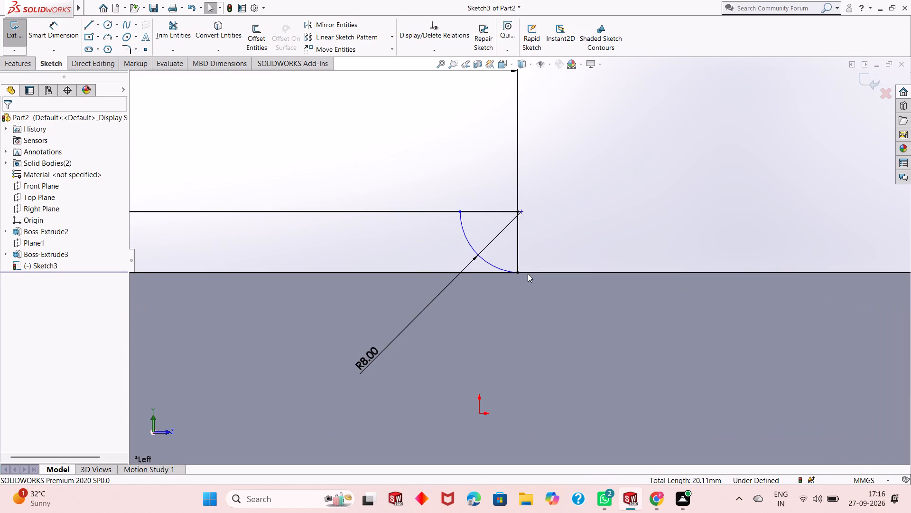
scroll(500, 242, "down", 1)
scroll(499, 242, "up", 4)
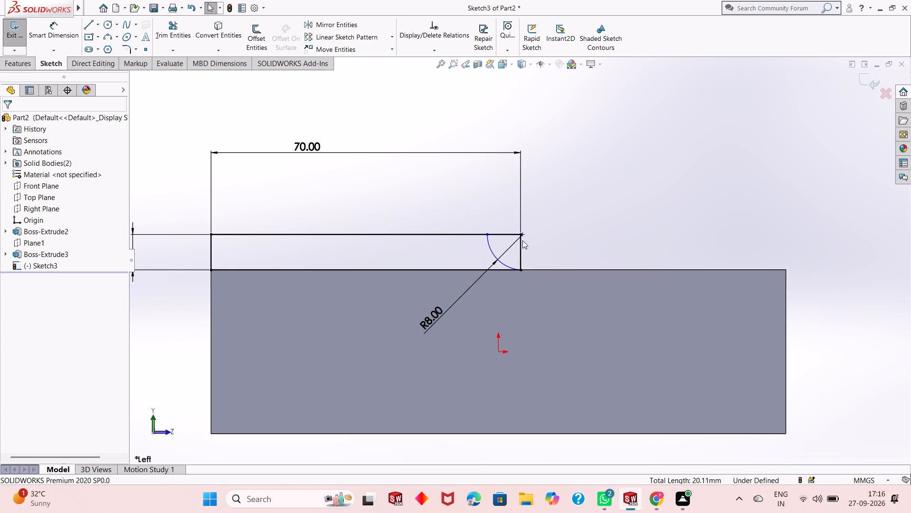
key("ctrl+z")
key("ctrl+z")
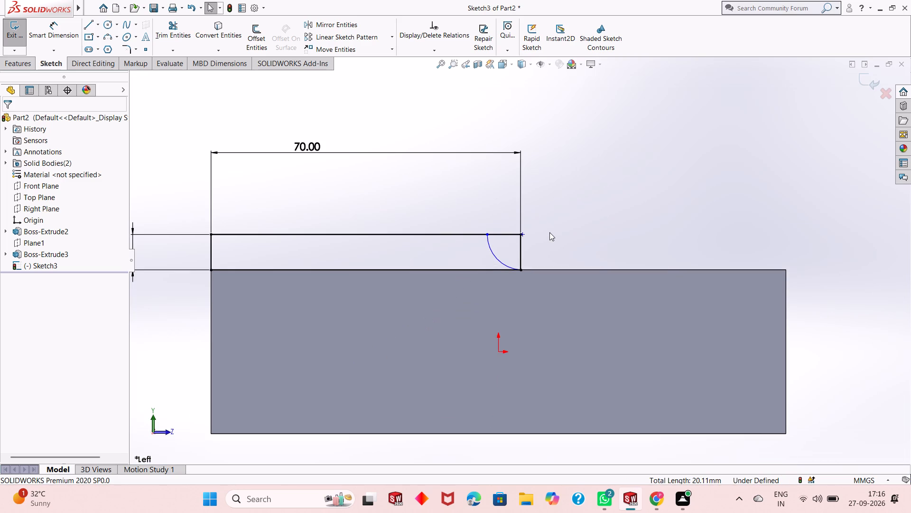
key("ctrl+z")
Draw an 8 mm radius three-point arc from the rectangle's lower mid-plate corner to its top line, about 12 mm in from that end.
left_click(112, 40)
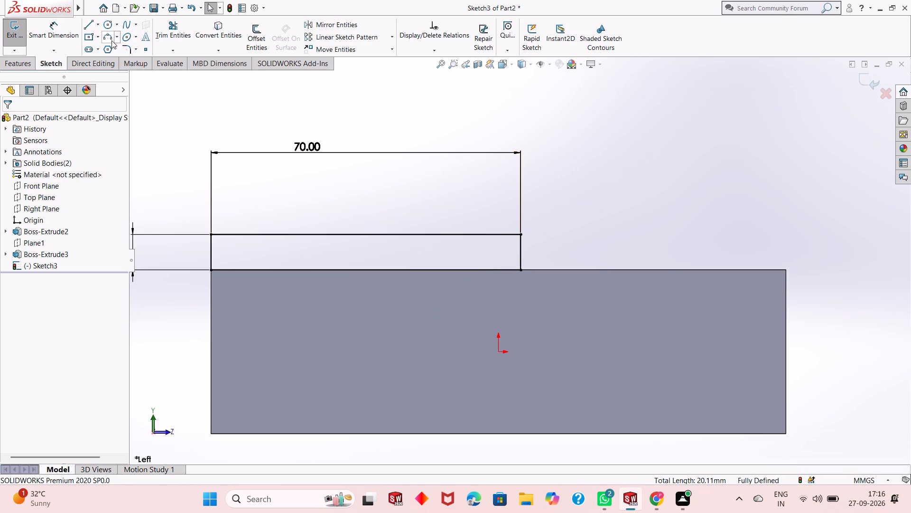
left_click(521, 270)
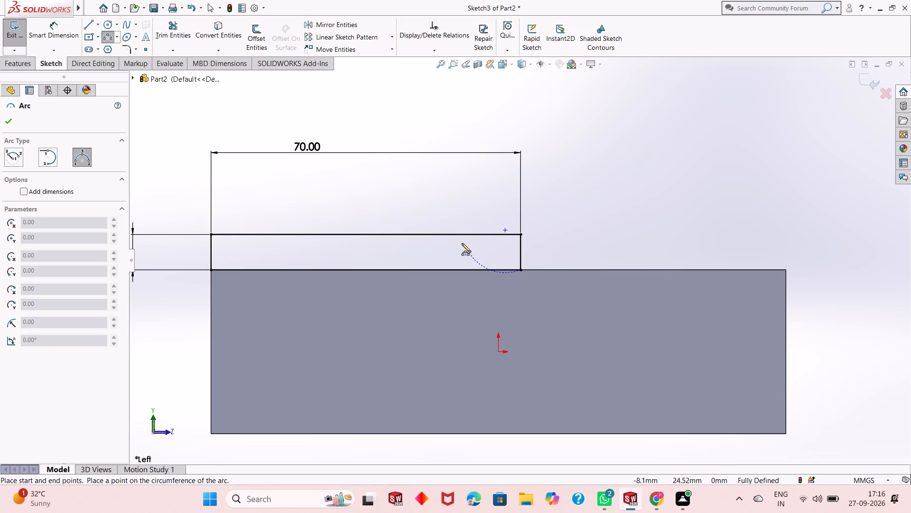
left_click(466, 235)
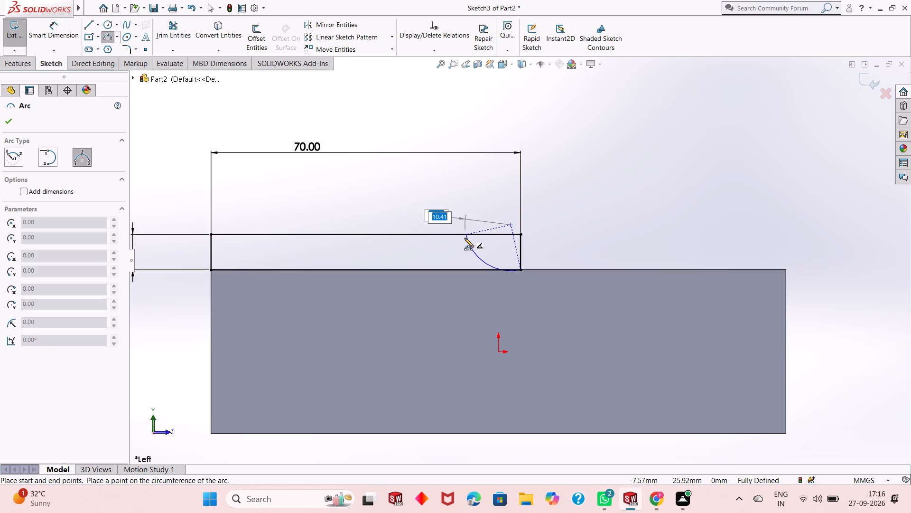
key("8")
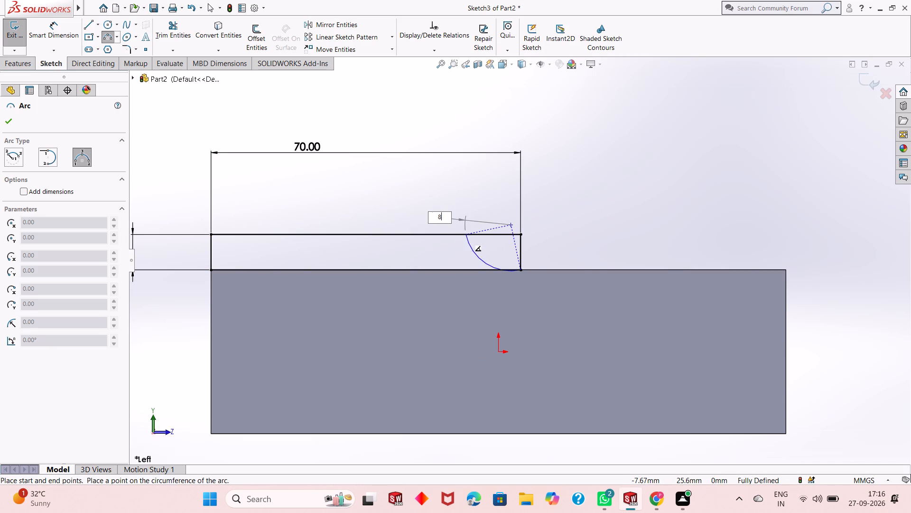
key("Return")
key("Escape")
key("Escape")
key("Escape")
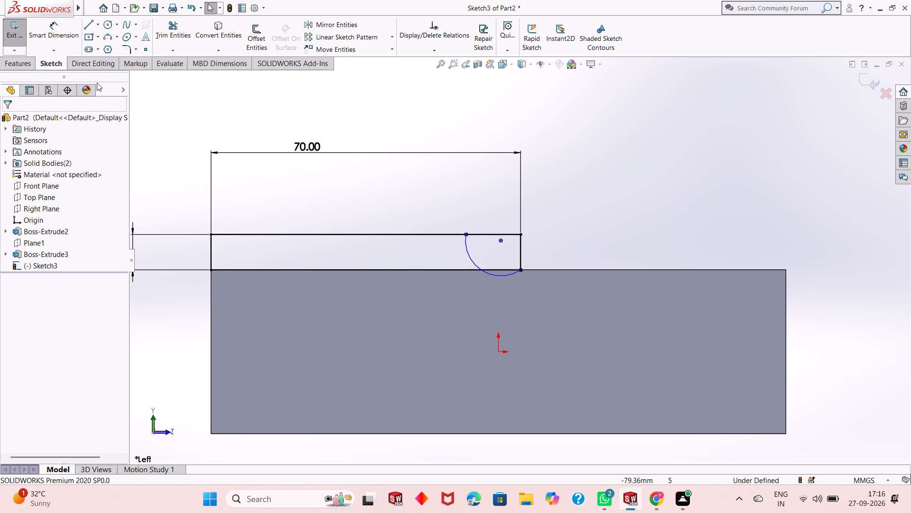
Dimension the new arc's radius as 8 mm.
left_click(58, 36)
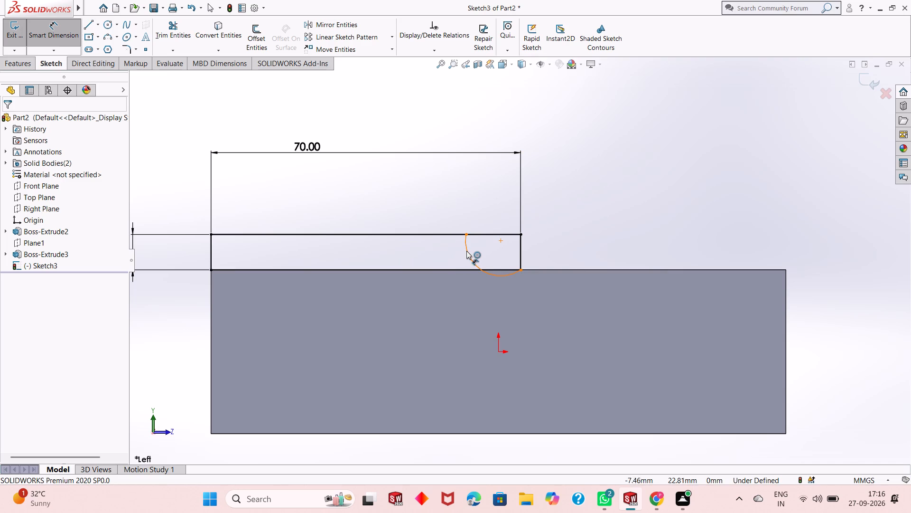
left_click(466, 251)
left_click(431, 297)
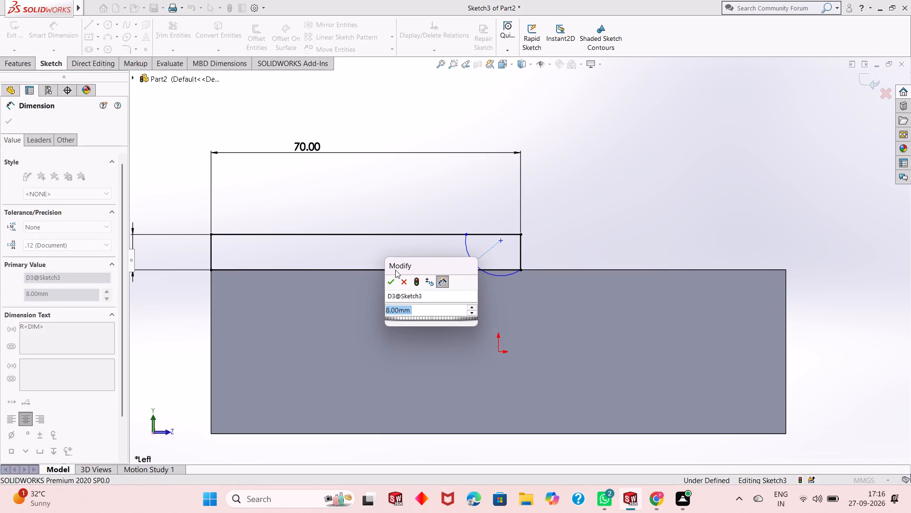
left_click(390, 280)
key("Escape")
key("Escape")
key("Escape")
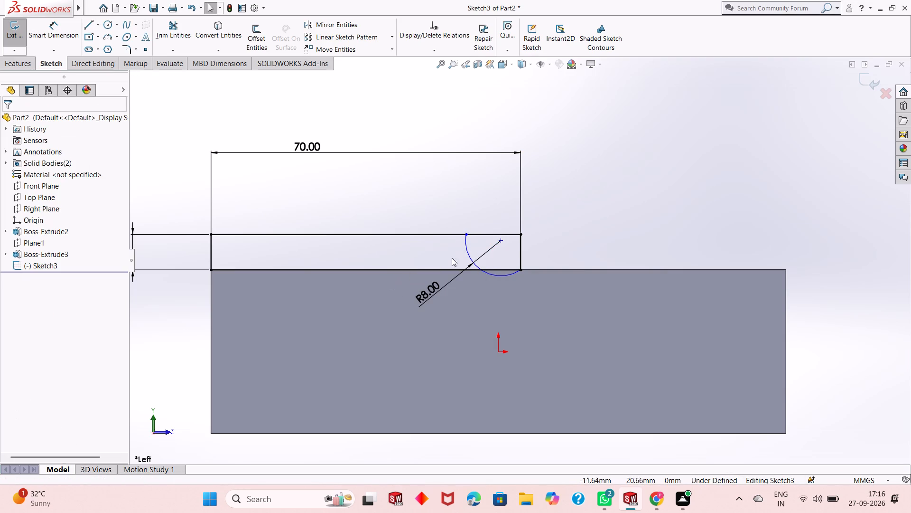
Add a tangent relation between the 8 mm arc and the rectangle's top line.
left_click(469, 253)
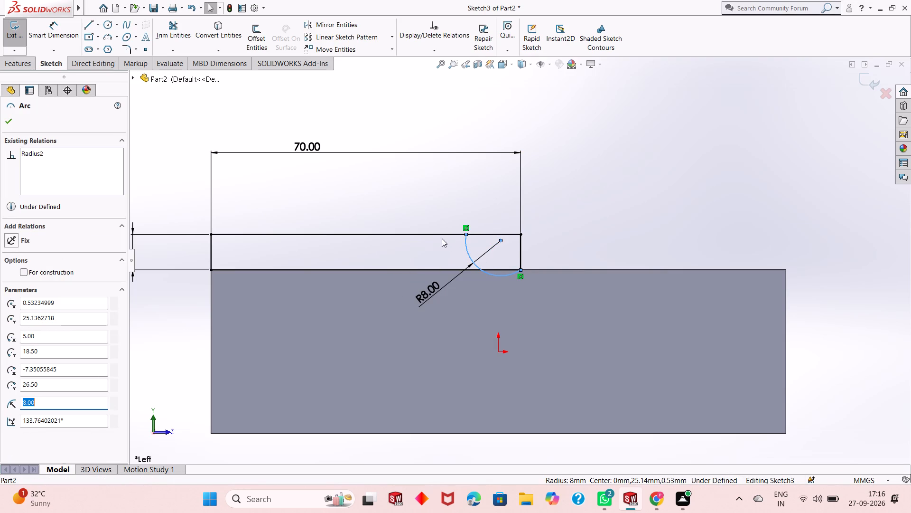
left_click(435, 234, "ctrl")
left_click(41, 290)
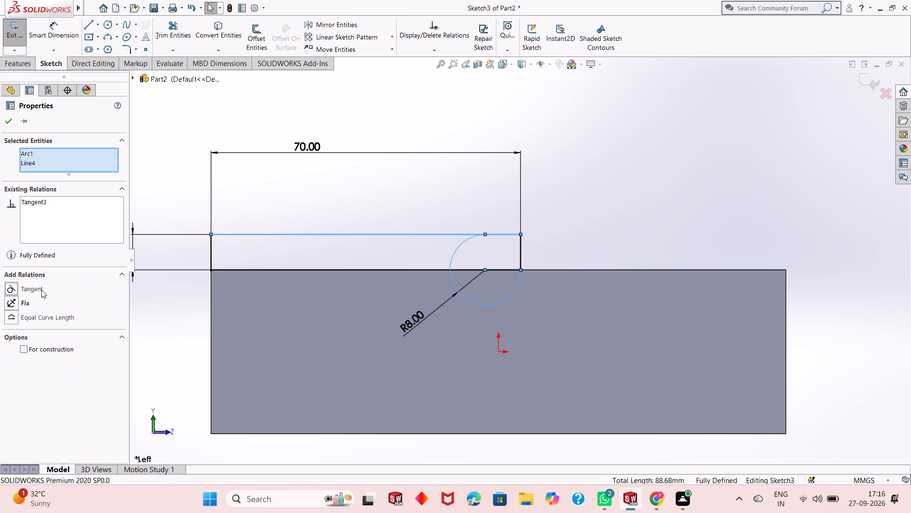
key("Escape")
key("Escape")
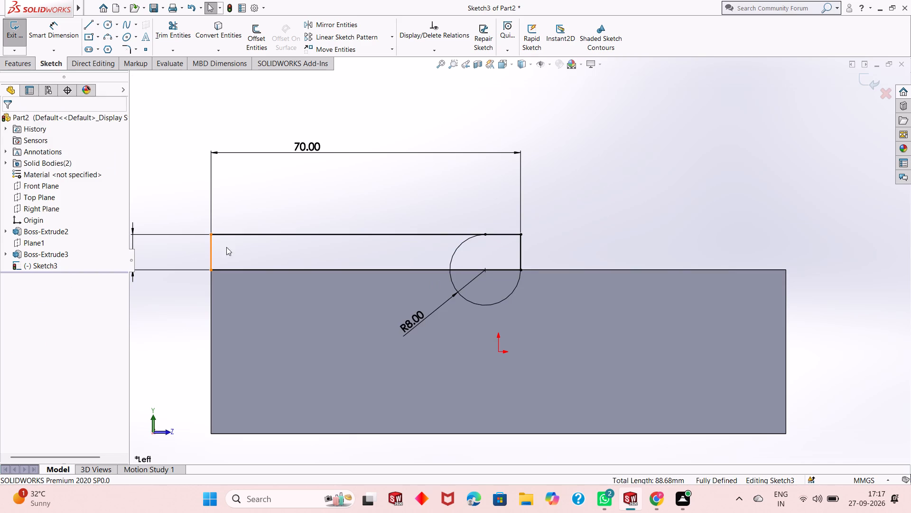
Undo the tangent relation, the radius dimension and the arc, leaving only the 70 x 8 mm rectangle in the sketch.
key("ctrl+z")
key("ctrl+z")
key("ctrl+z")
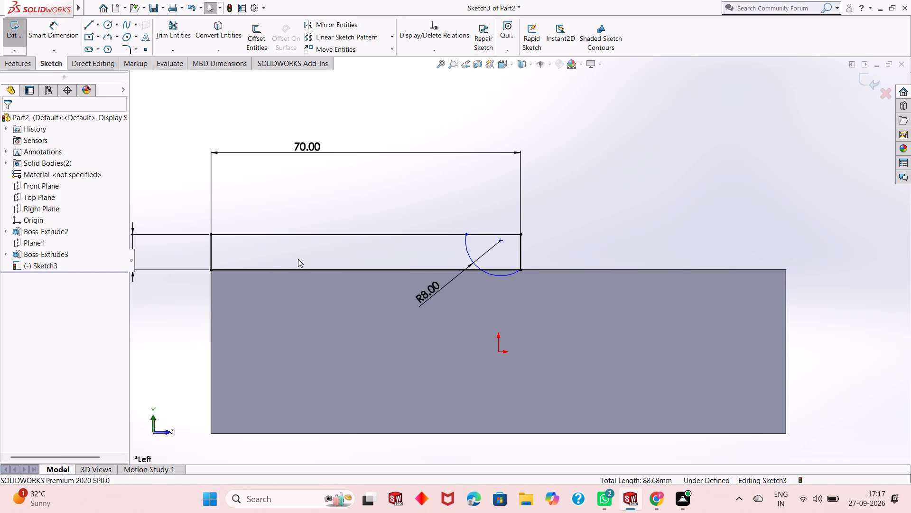
key("ctrl+z")
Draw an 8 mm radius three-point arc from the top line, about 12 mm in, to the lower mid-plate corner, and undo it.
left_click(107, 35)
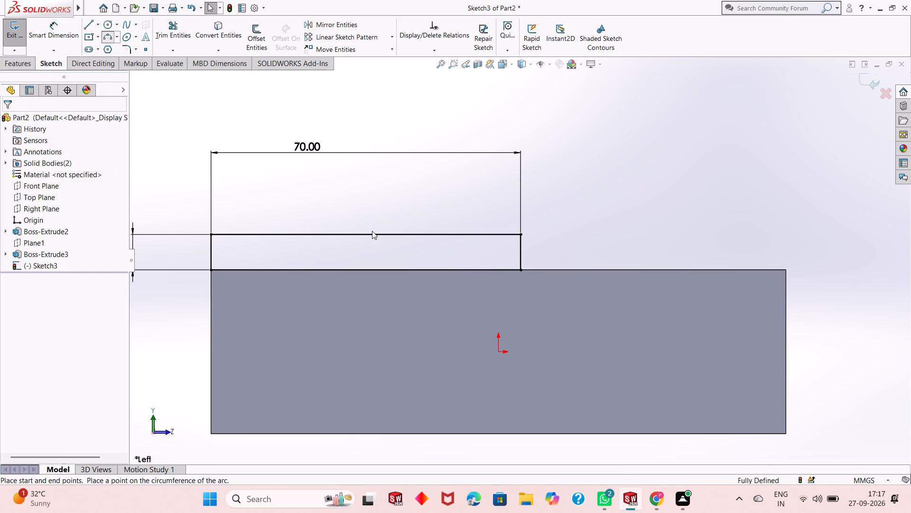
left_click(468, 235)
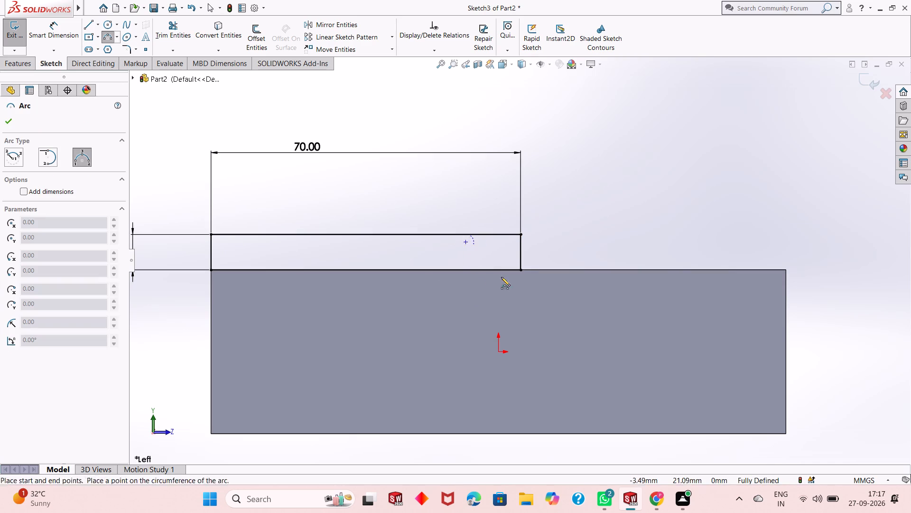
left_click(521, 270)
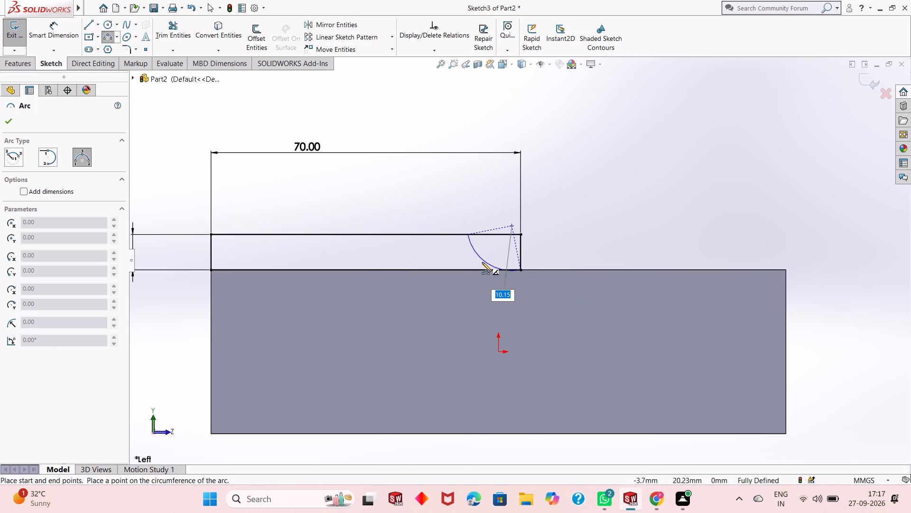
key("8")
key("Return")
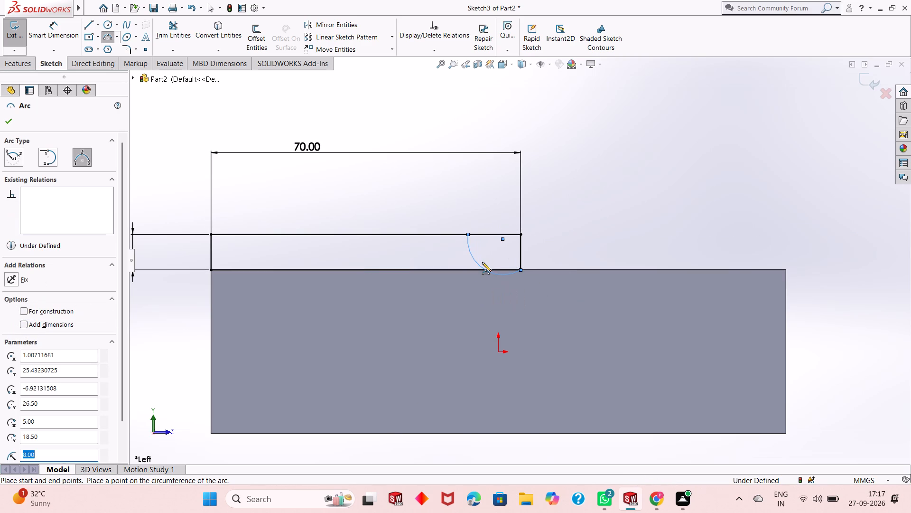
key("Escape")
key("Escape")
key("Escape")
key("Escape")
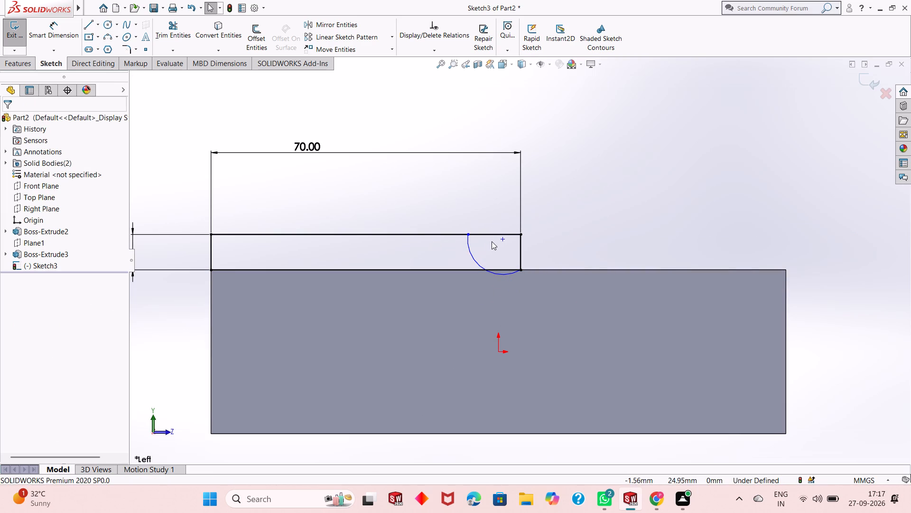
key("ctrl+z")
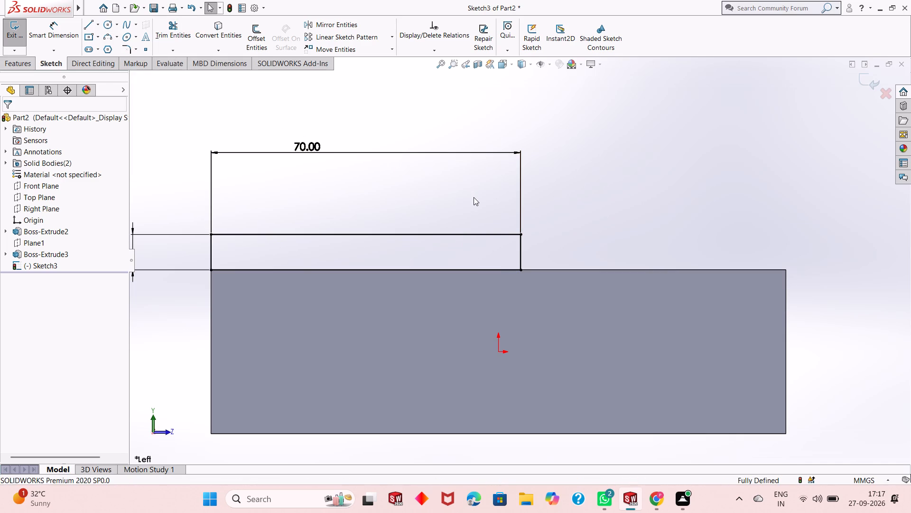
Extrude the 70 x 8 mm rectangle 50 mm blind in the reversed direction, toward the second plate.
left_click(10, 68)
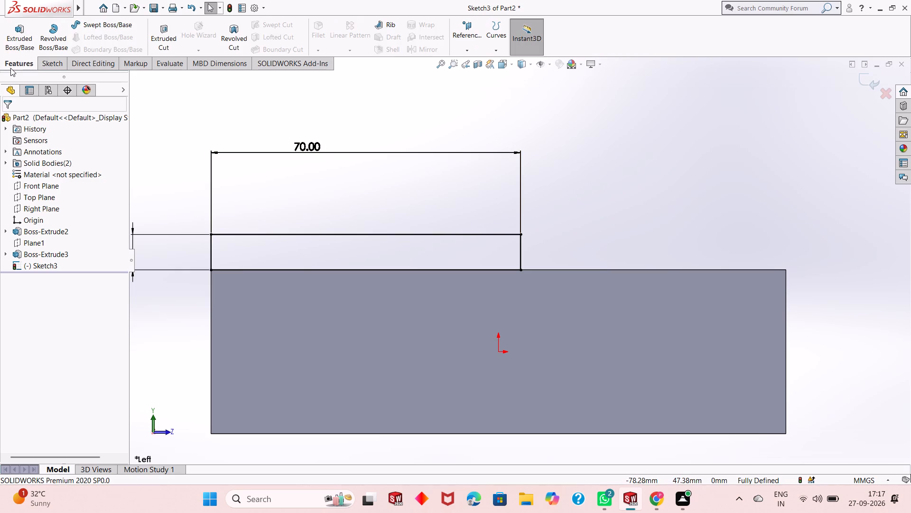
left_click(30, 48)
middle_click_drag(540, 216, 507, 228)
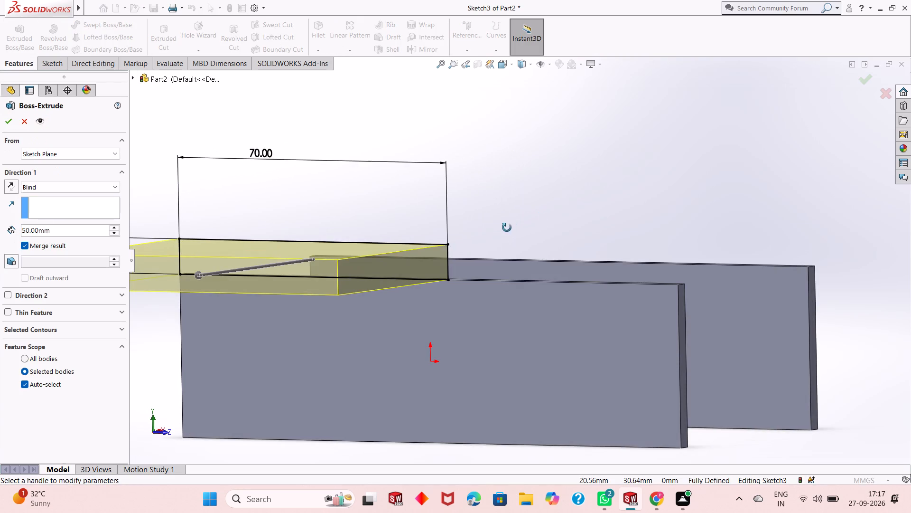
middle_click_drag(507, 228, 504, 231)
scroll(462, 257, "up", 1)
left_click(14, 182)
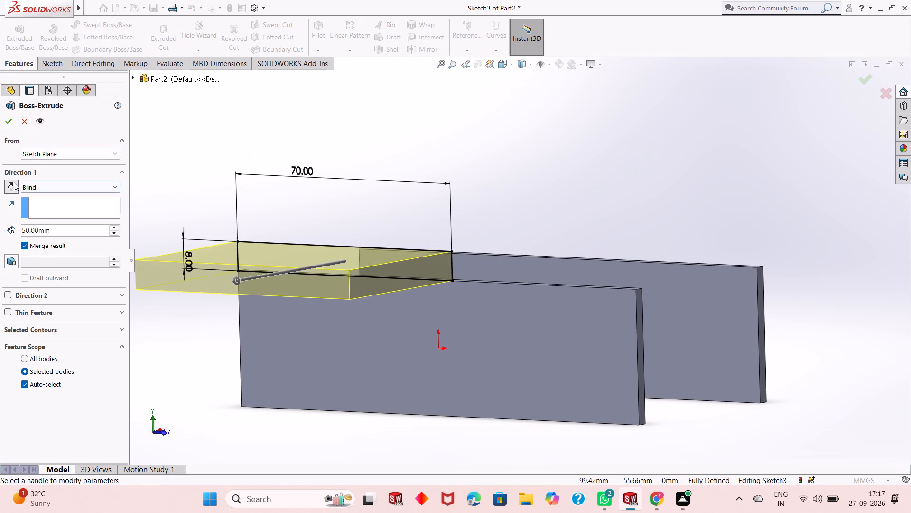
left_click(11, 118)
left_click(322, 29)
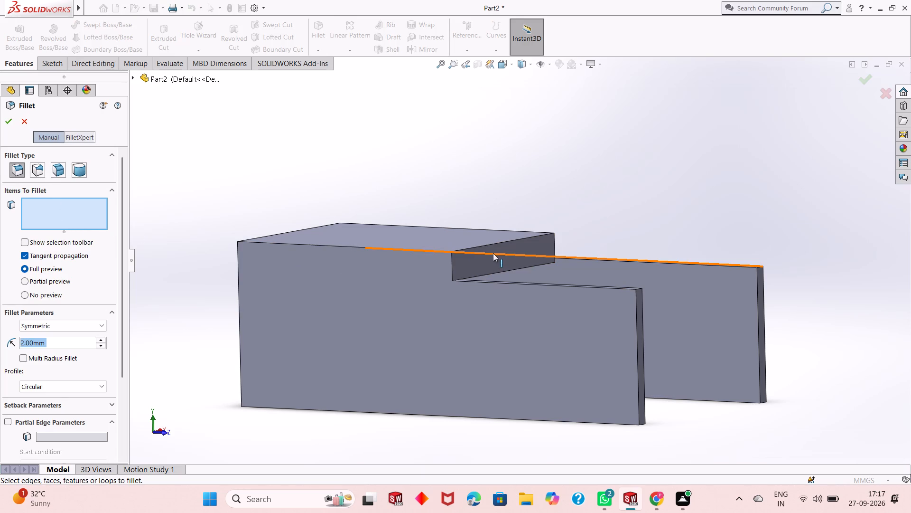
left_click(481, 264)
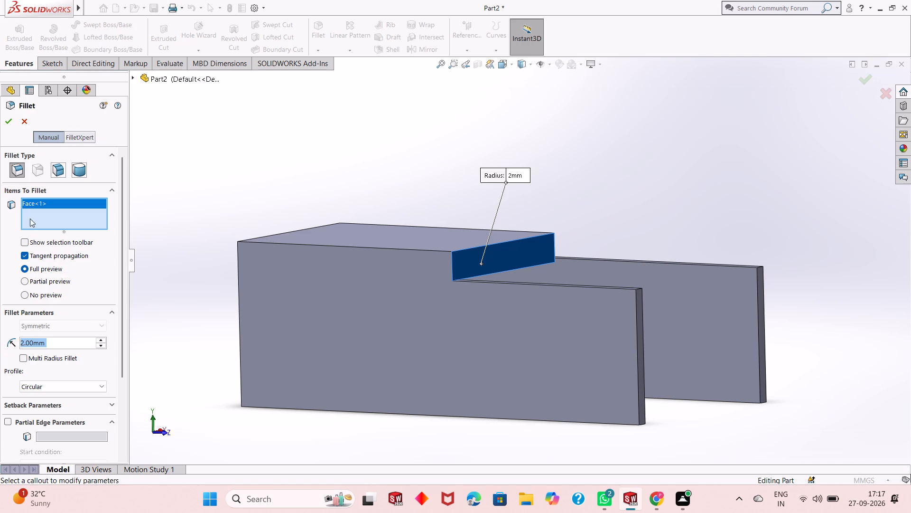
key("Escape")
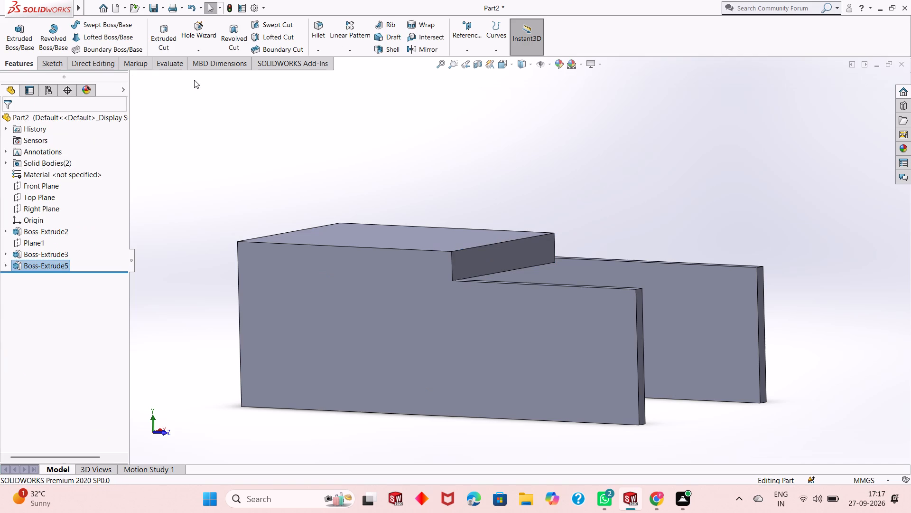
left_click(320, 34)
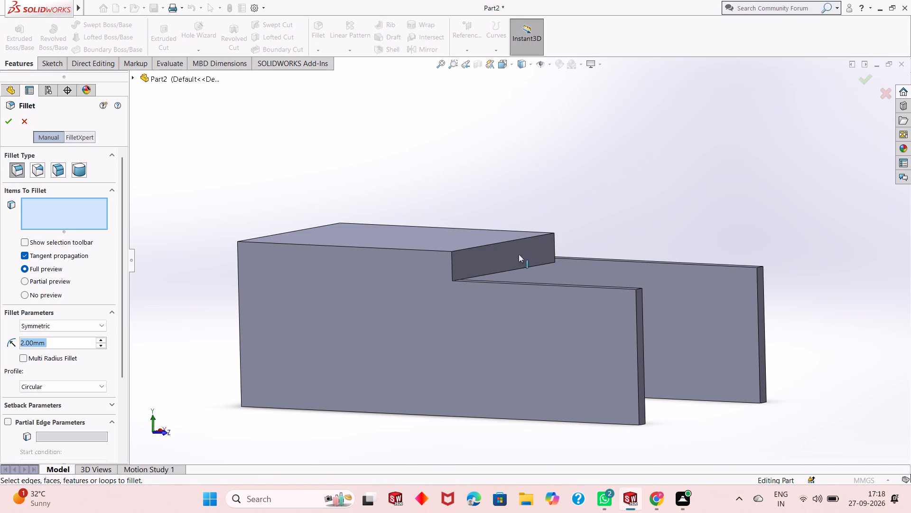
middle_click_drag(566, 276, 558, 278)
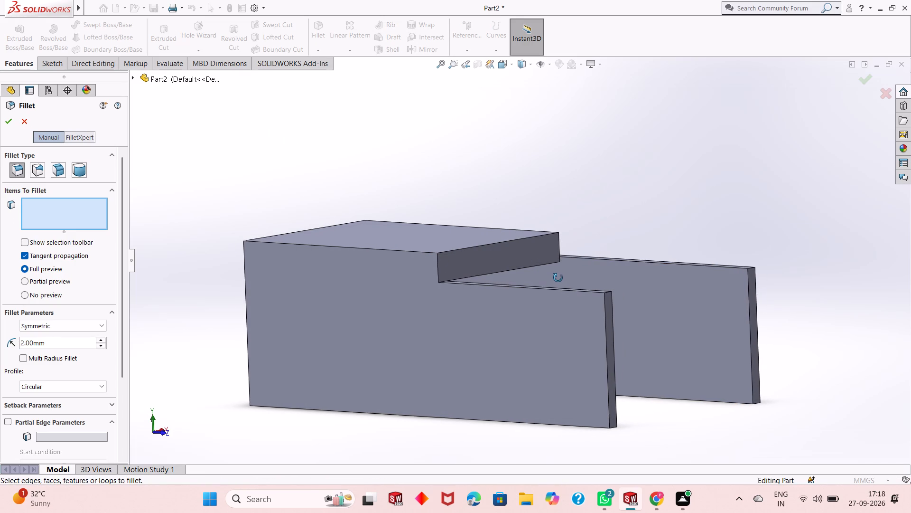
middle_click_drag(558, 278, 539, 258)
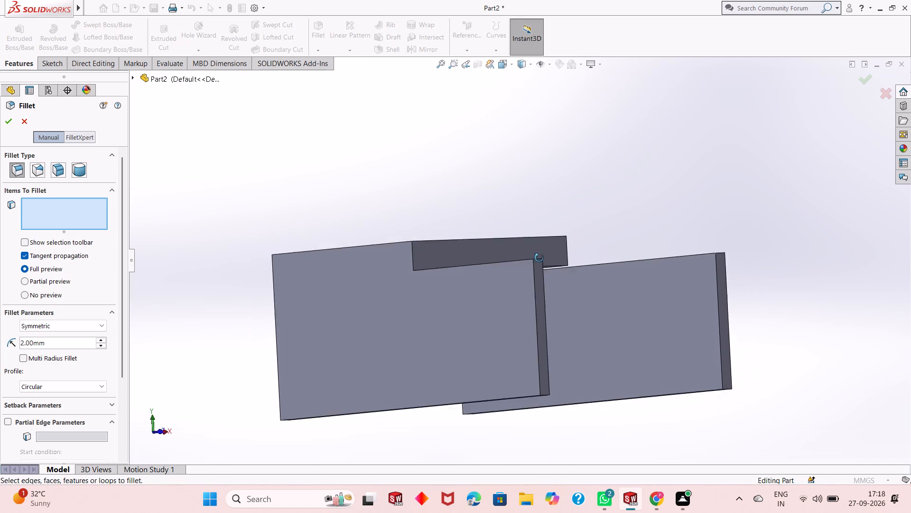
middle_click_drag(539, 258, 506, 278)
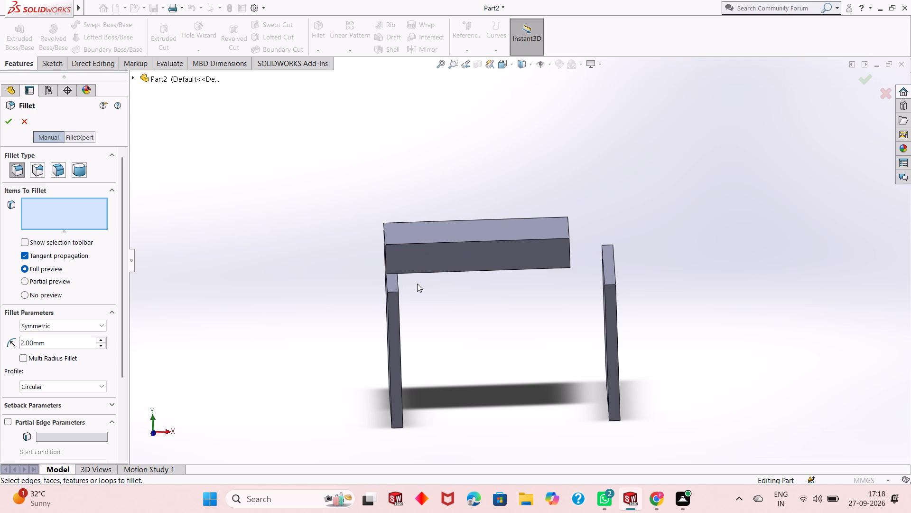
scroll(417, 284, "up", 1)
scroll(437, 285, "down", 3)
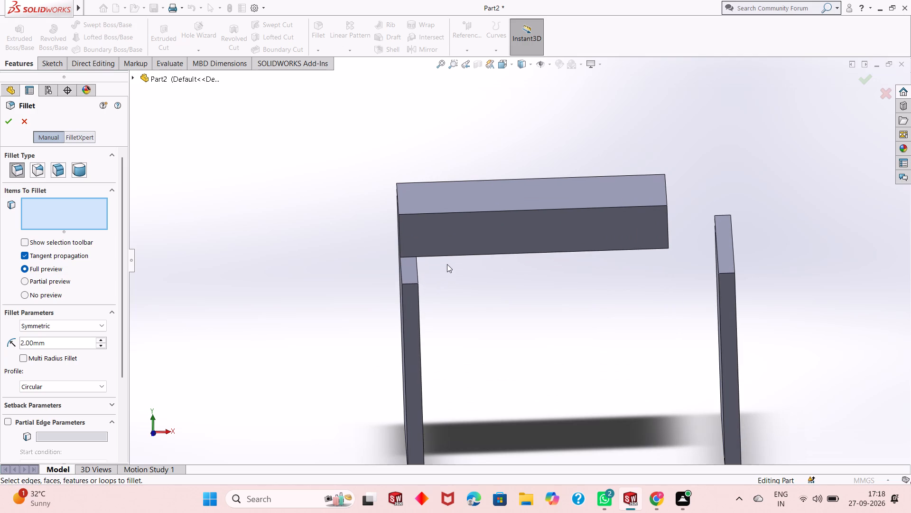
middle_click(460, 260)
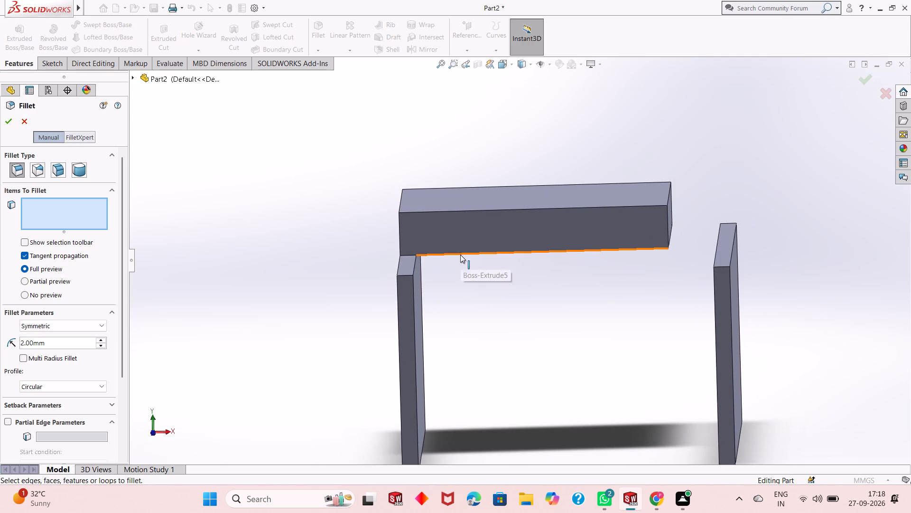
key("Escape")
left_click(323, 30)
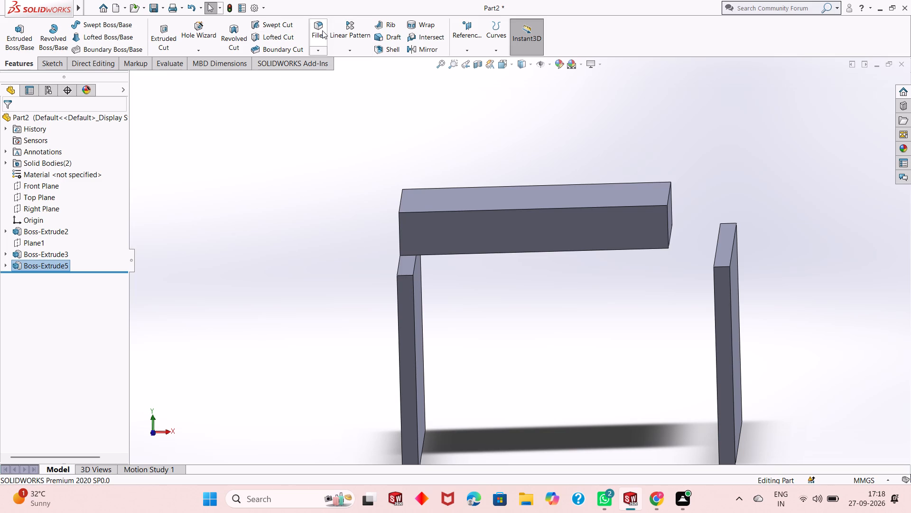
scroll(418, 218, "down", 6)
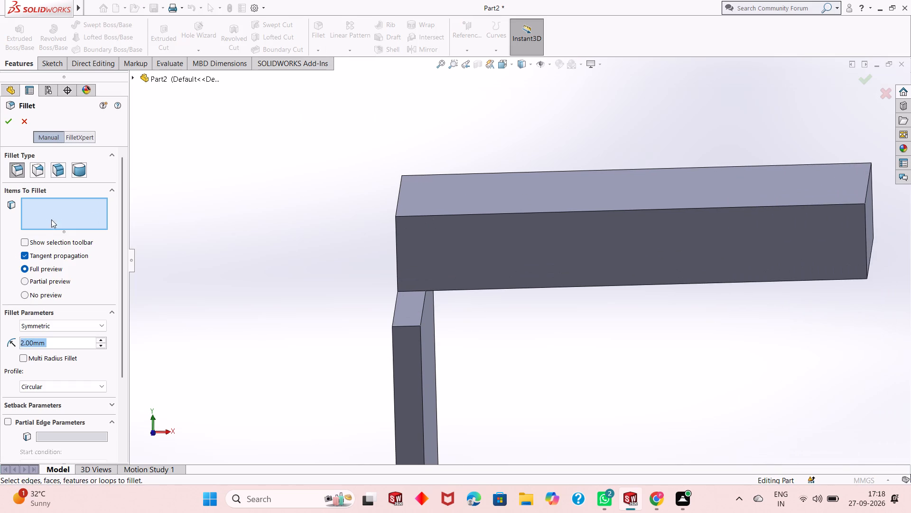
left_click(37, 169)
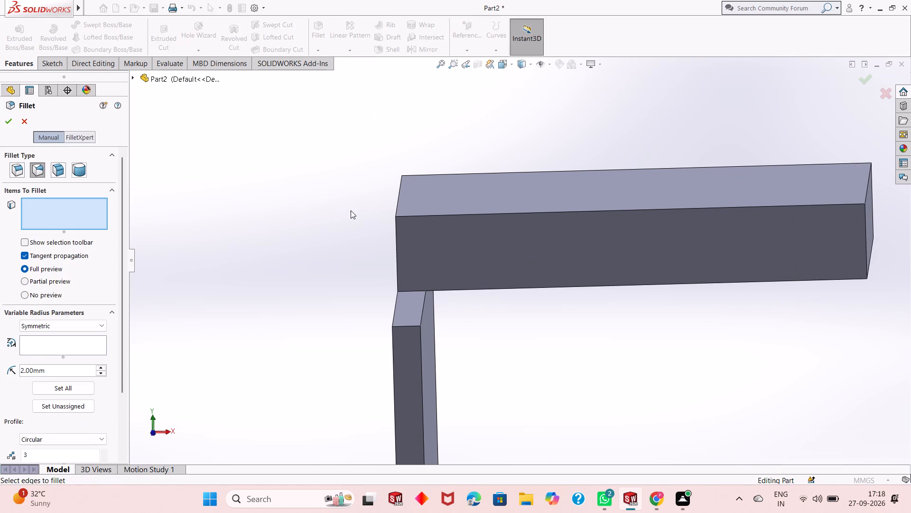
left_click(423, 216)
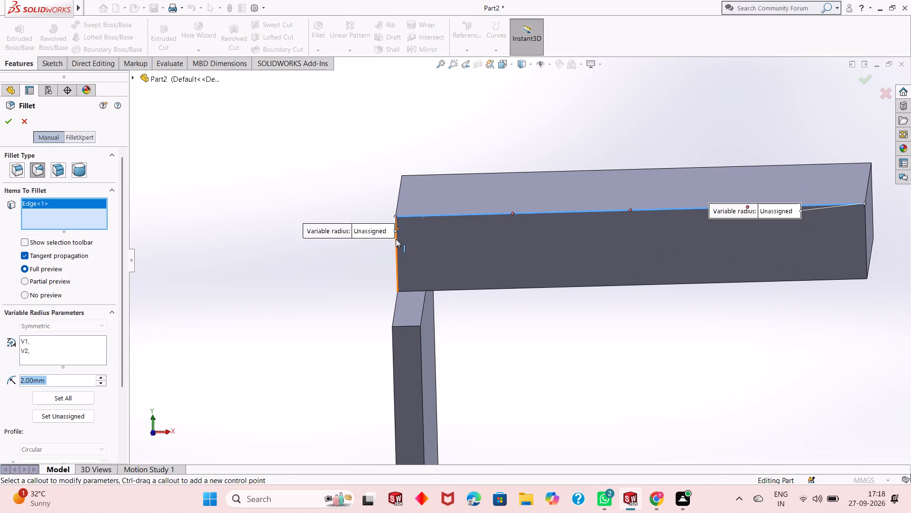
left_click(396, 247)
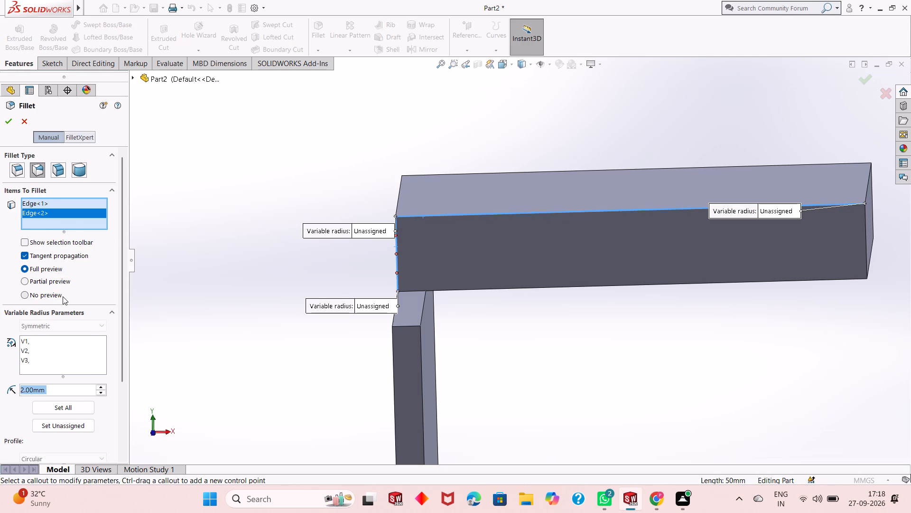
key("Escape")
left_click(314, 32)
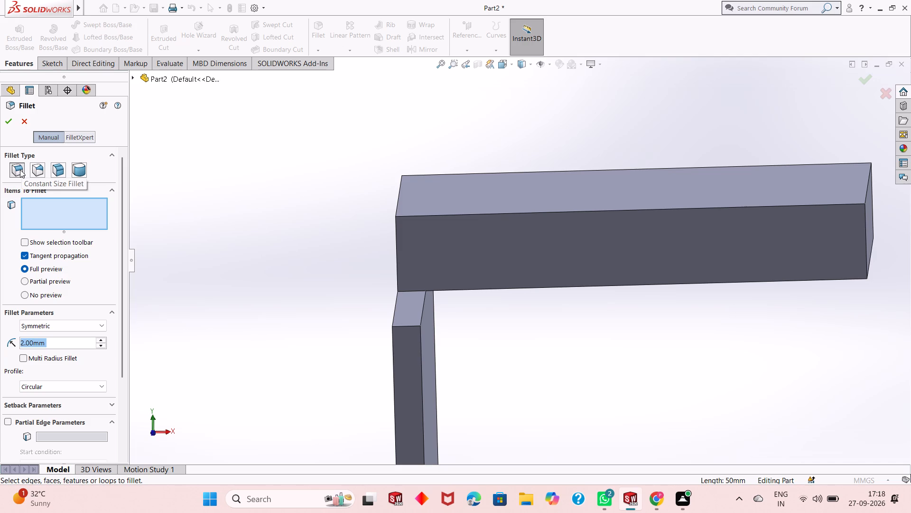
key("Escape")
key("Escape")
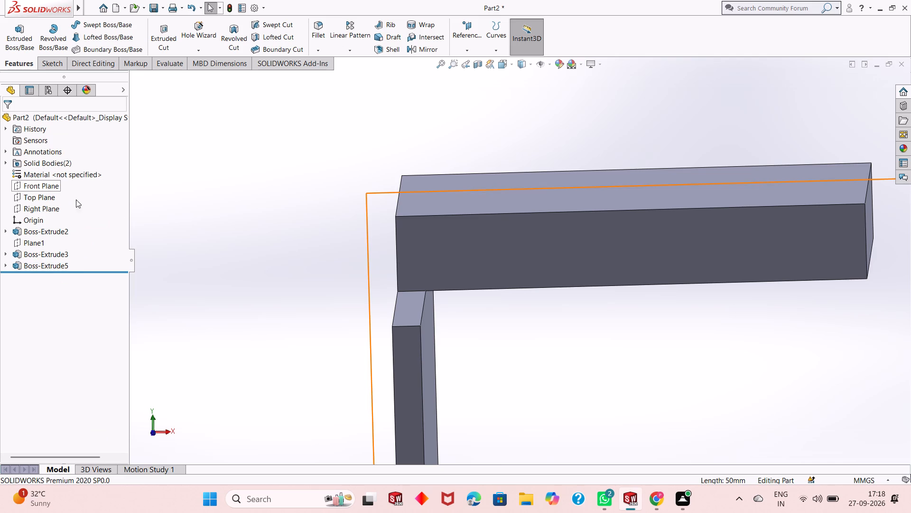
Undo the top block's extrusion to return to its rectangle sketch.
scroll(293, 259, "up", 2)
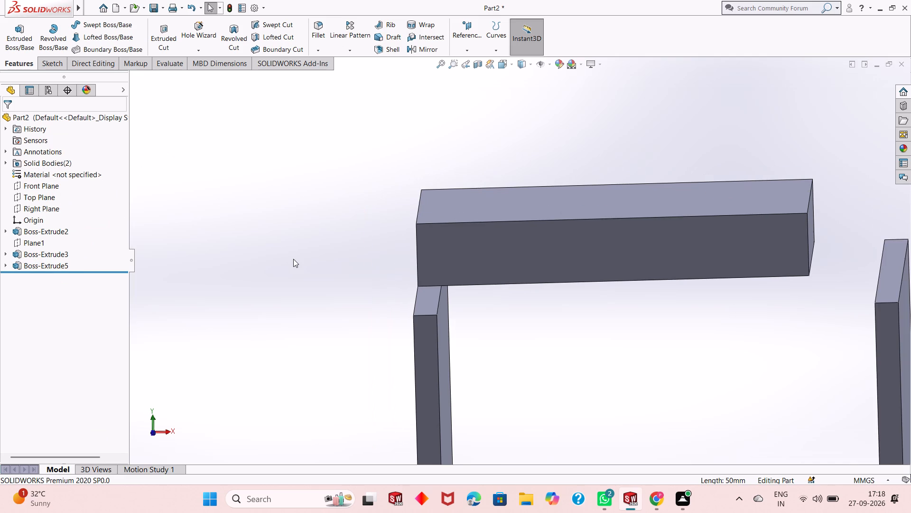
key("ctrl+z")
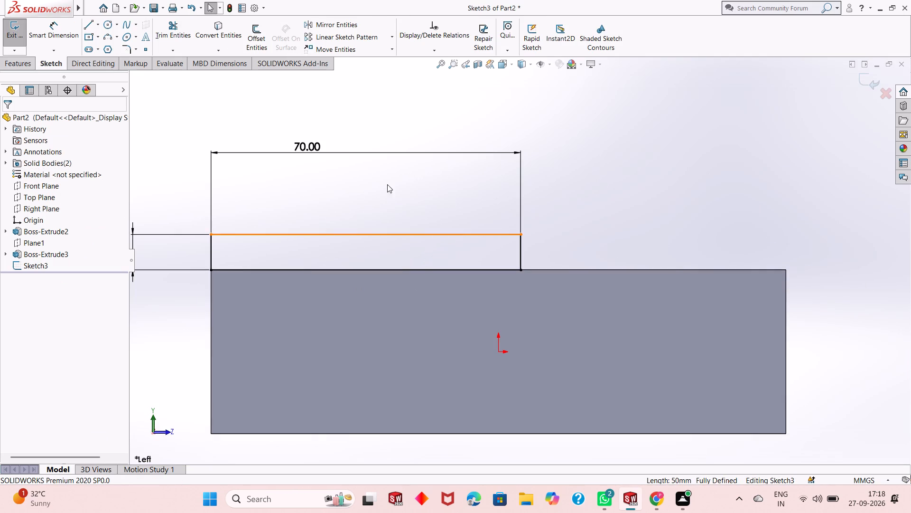
Draw an 8 mm radius three-point arc from the rectangle's top line, about 7 mm in from the mid-plate end, to its lower corner.
left_click(105, 37)
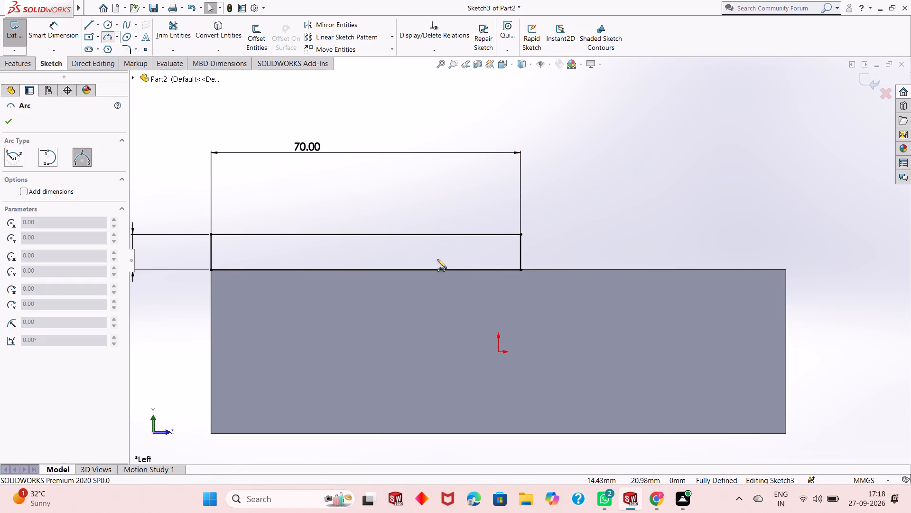
left_click(488, 235)
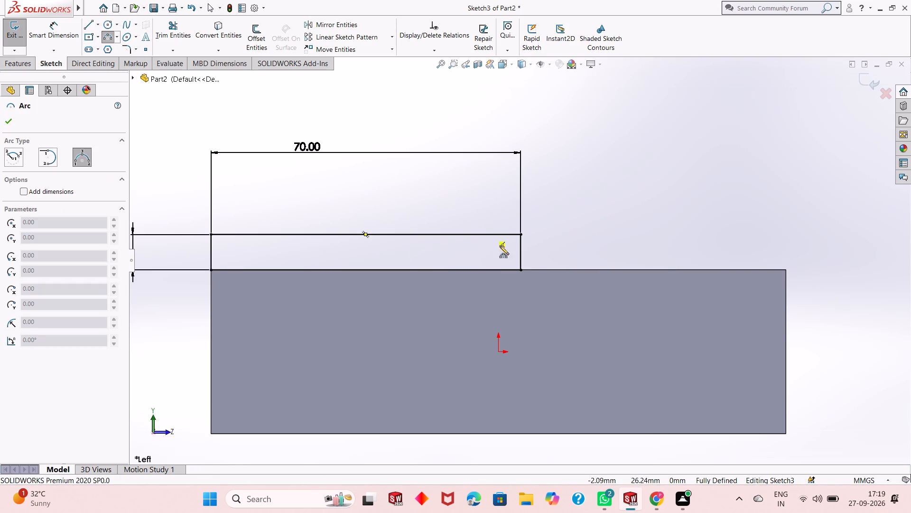
left_click(520, 269)
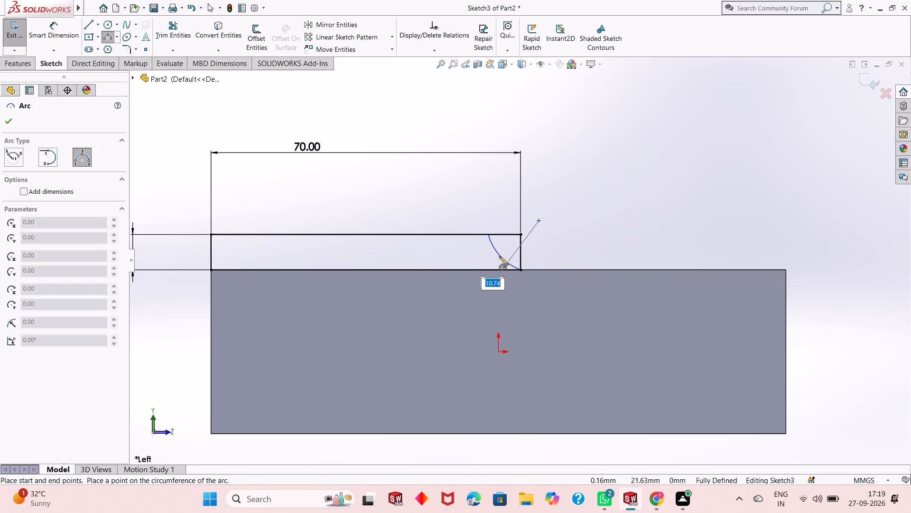
key("8")
key("Return")
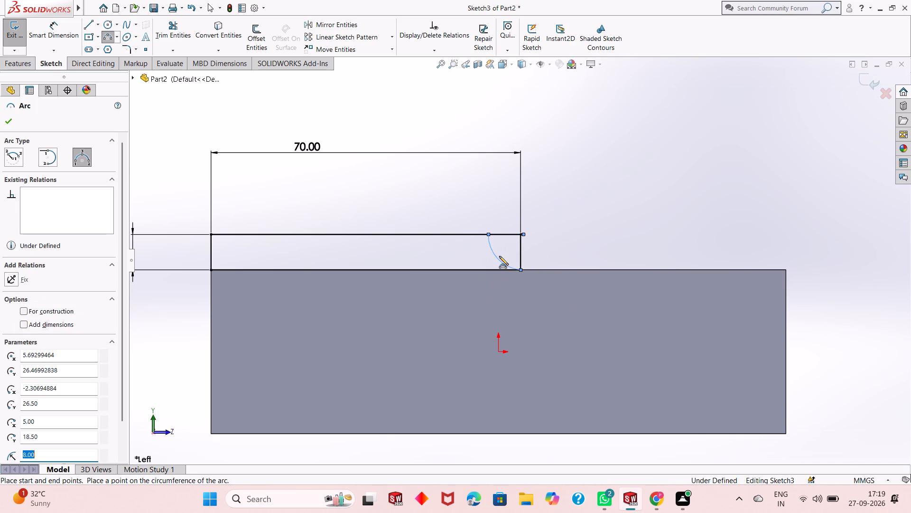
right_click(567, 193)
left_click(596, 204)
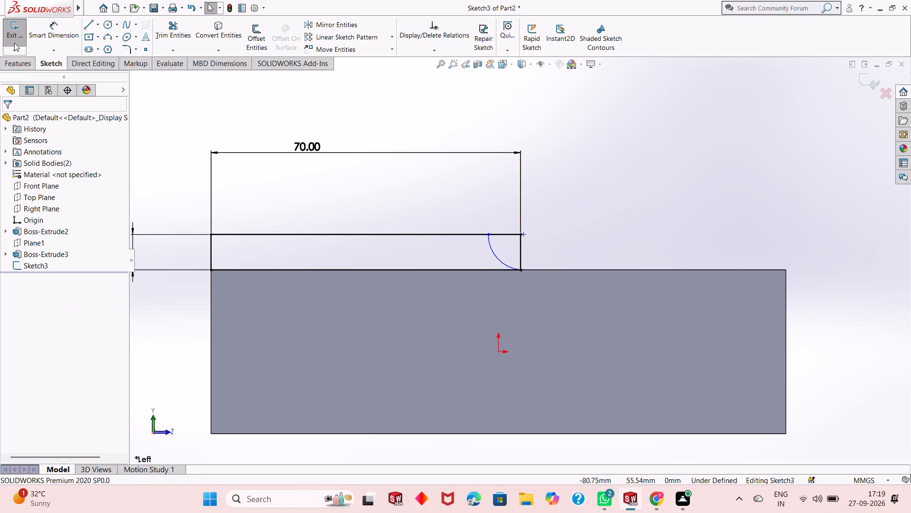
Dimension the radius of the arc at the block profile's mid-plate end as 8 mm.
left_click(47, 35)
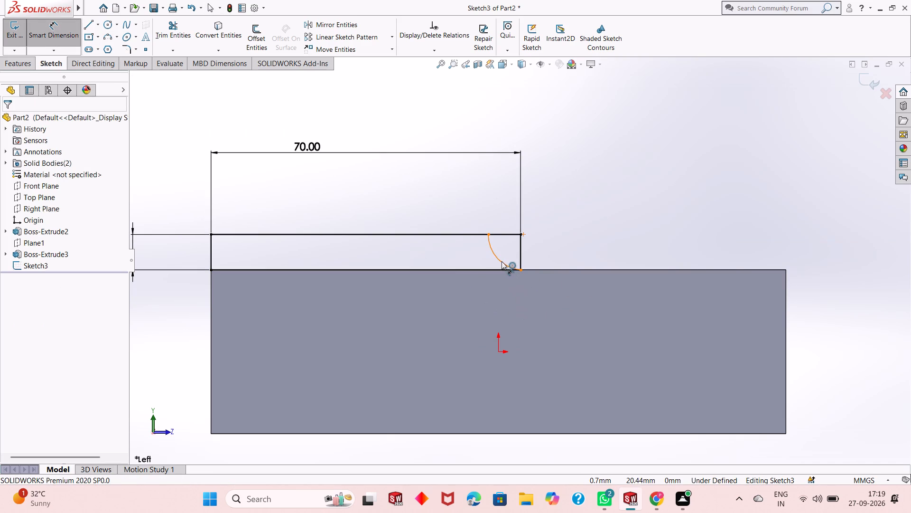
left_click(502, 261)
left_click(450, 314)
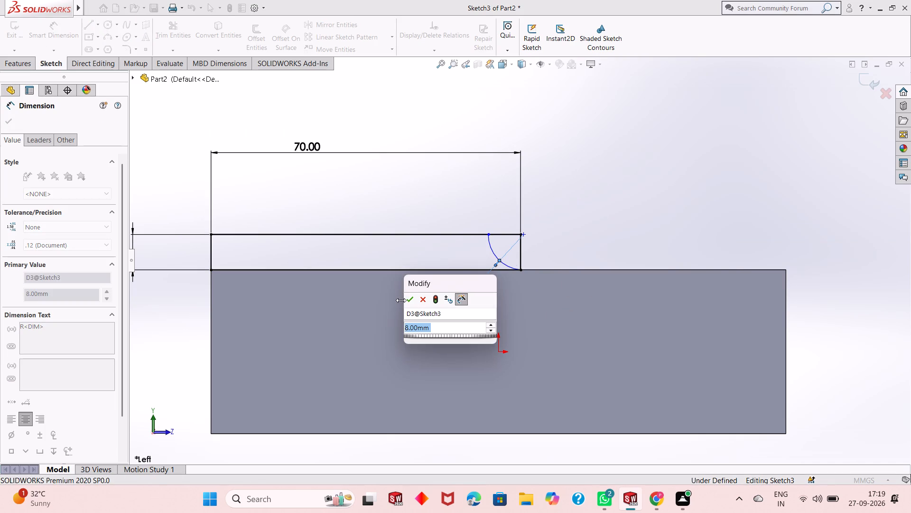
left_click(403, 299)
left_click(404, 299)
scroll(529, 247, "down", 1)
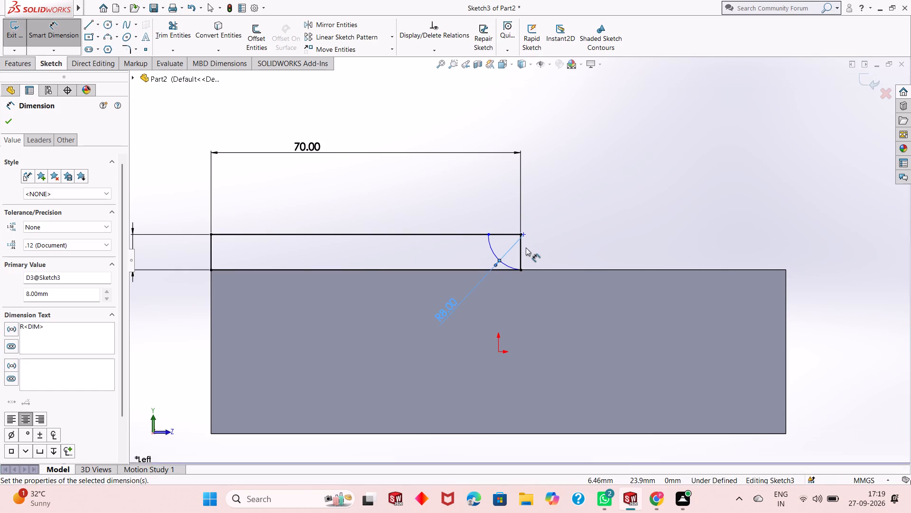
scroll(526, 247, "down", 3)
key("Escape")
key("Escape")
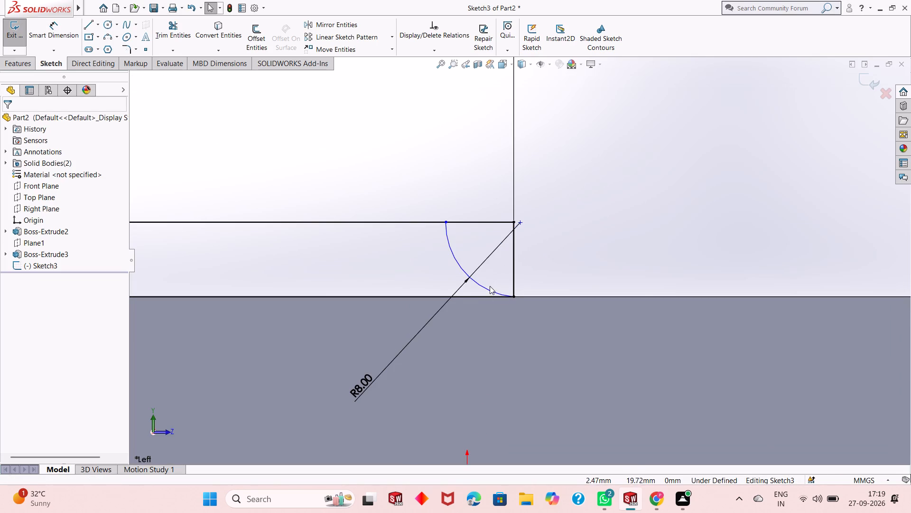
Add a tangent relation between the 8 mm arc and the profile's bottom line.
left_click(487, 288)
left_click(485, 296, "ctrl")
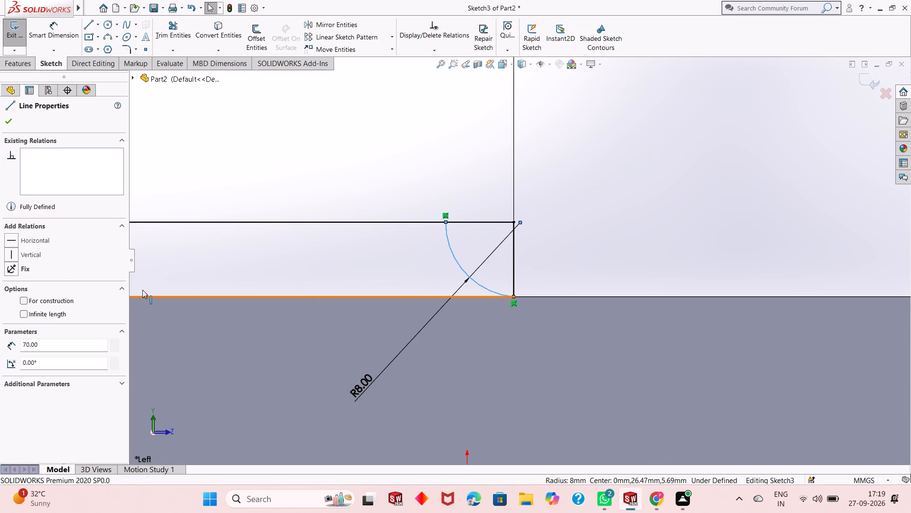
left_click(14, 289)
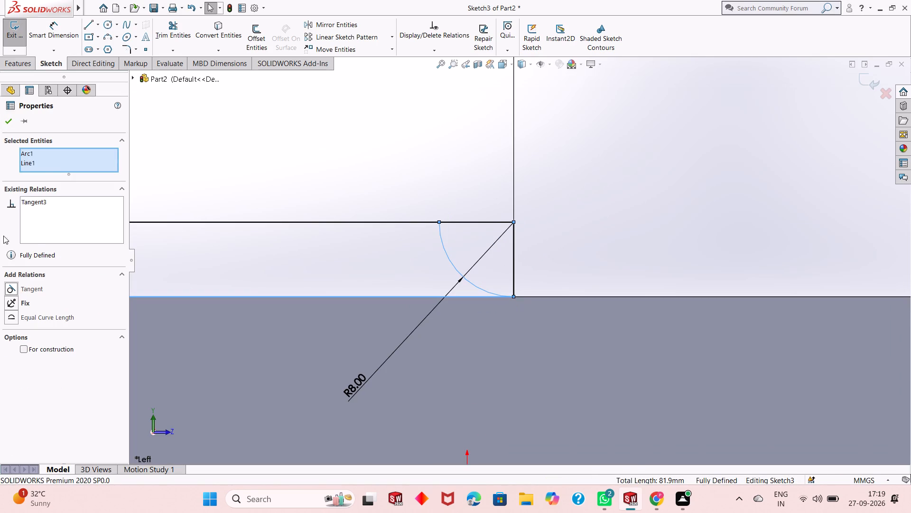
left_click(5, 127)
Trim the top line beyond the arc and the vertical end line, leaving the arc as the profile's end.
scroll(507, 263, "up", 1)
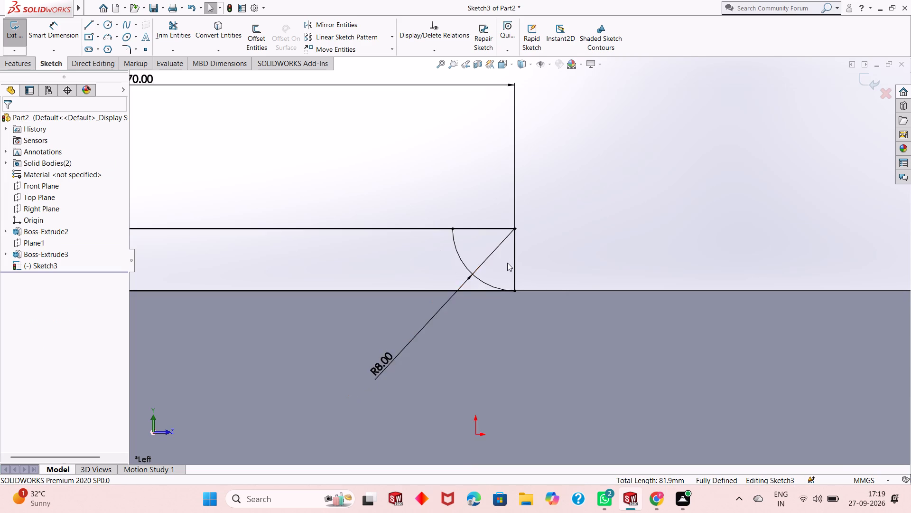
scroll(507, 263, "up", 2)
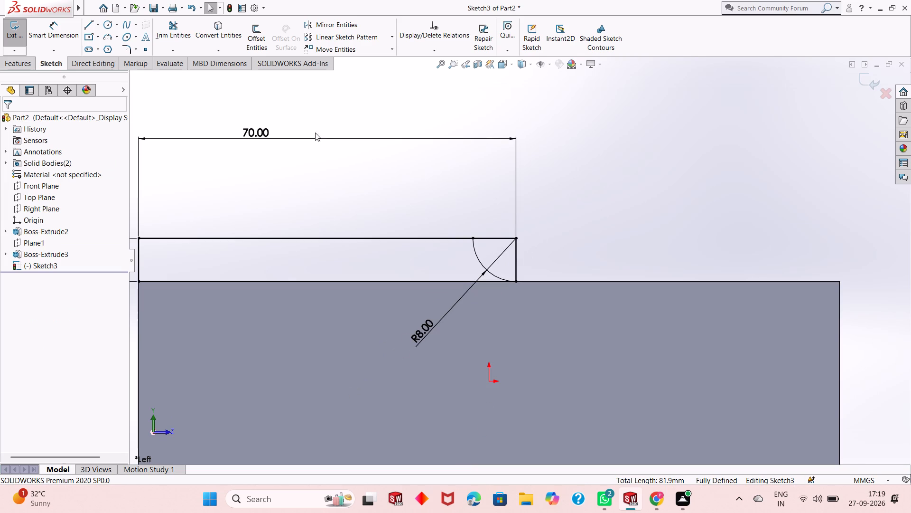
left_click(176, 28)
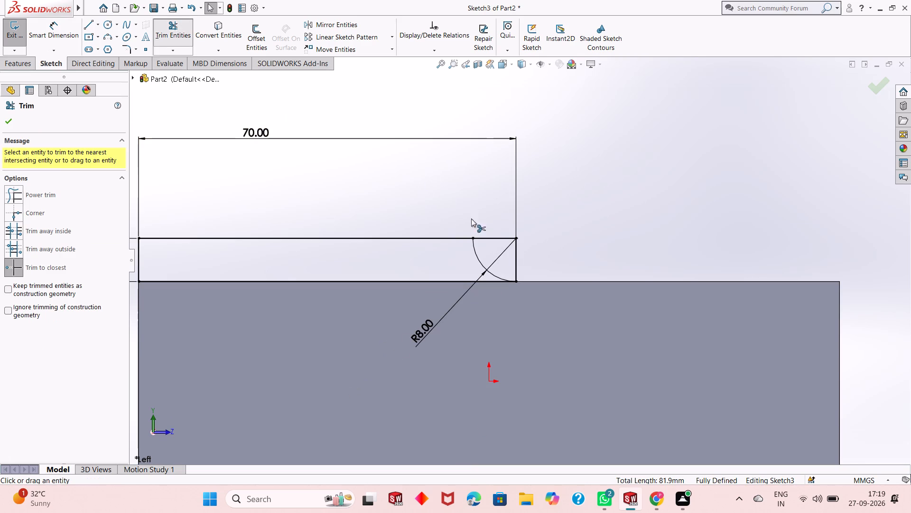
left_click(502, 237)
left_click(514, 262)
right_click(556, 228)
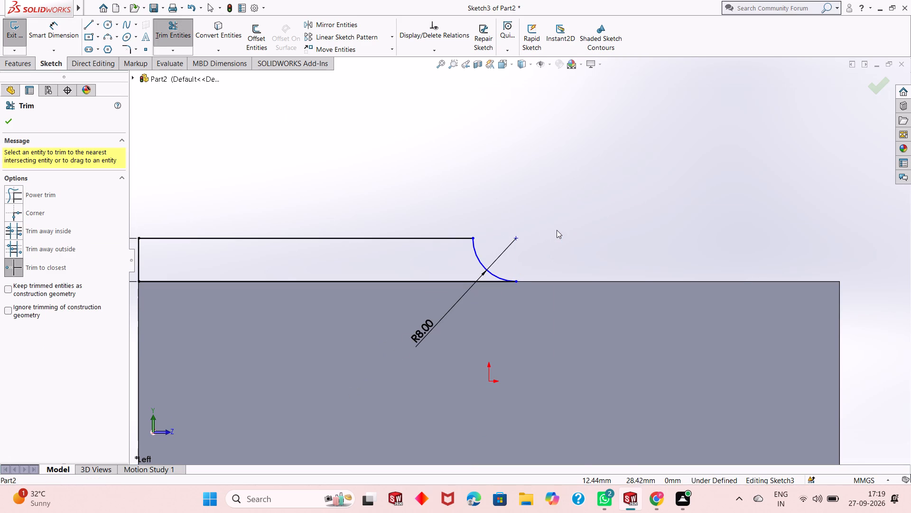
left_click(597, 263)
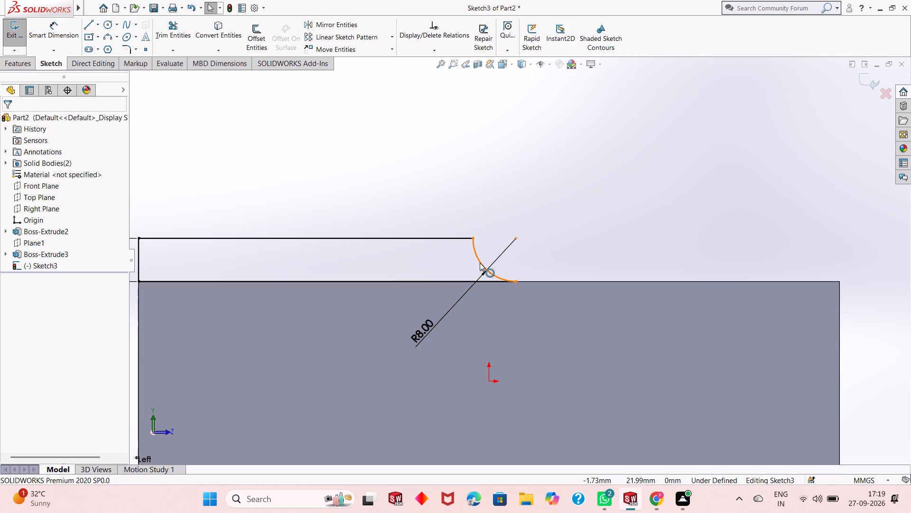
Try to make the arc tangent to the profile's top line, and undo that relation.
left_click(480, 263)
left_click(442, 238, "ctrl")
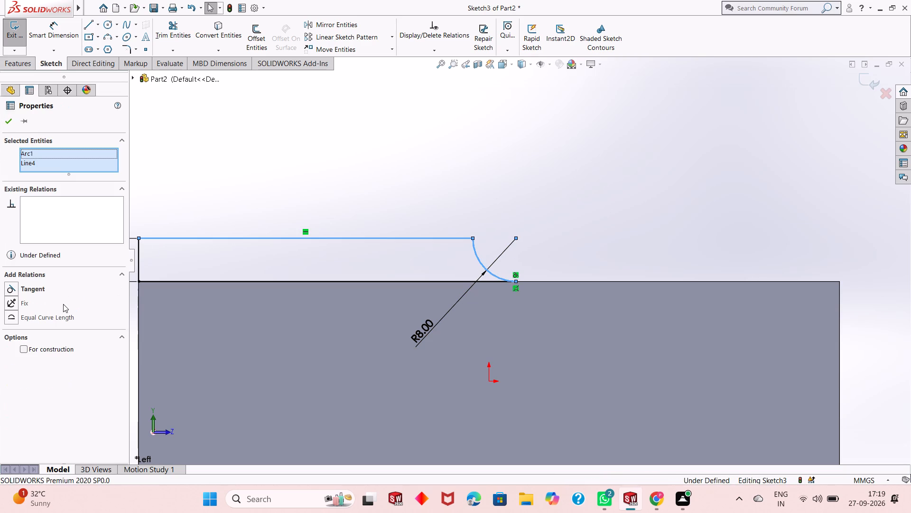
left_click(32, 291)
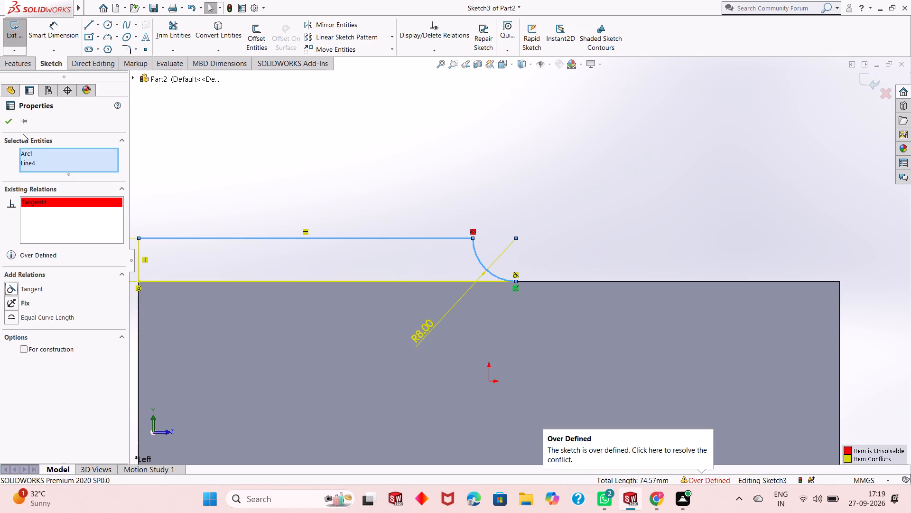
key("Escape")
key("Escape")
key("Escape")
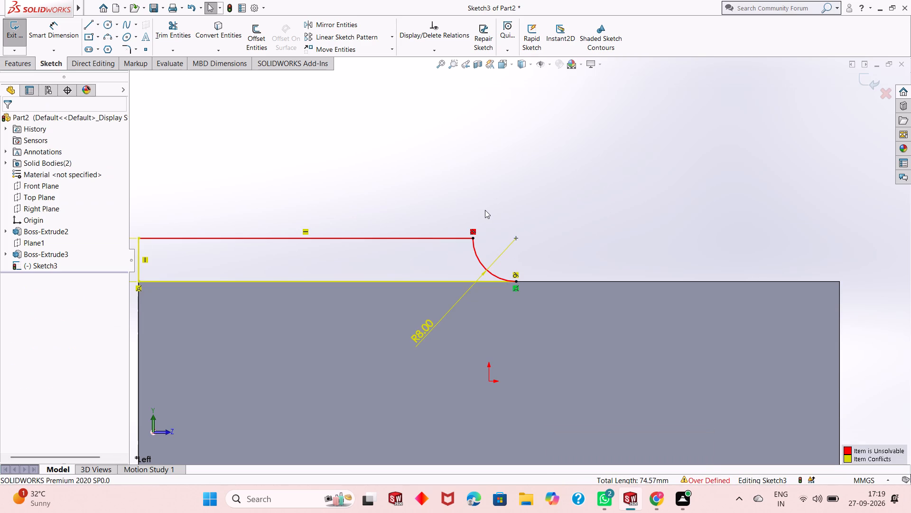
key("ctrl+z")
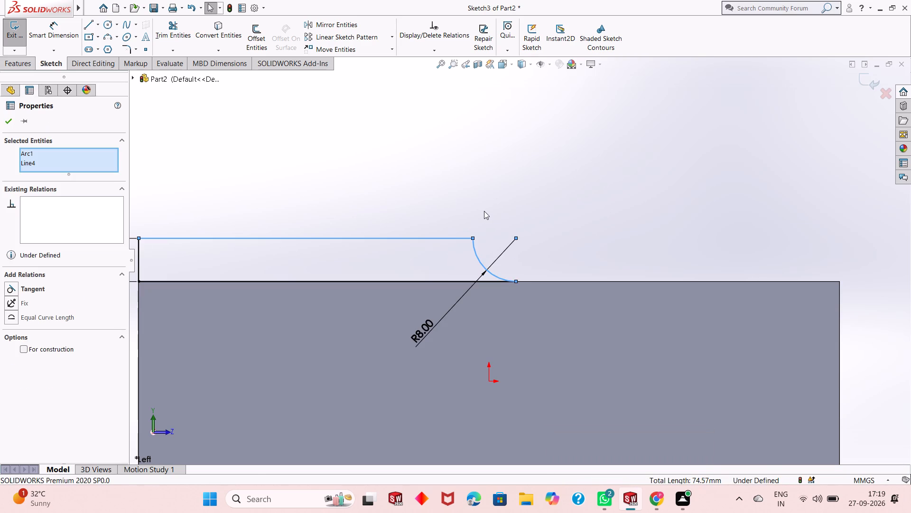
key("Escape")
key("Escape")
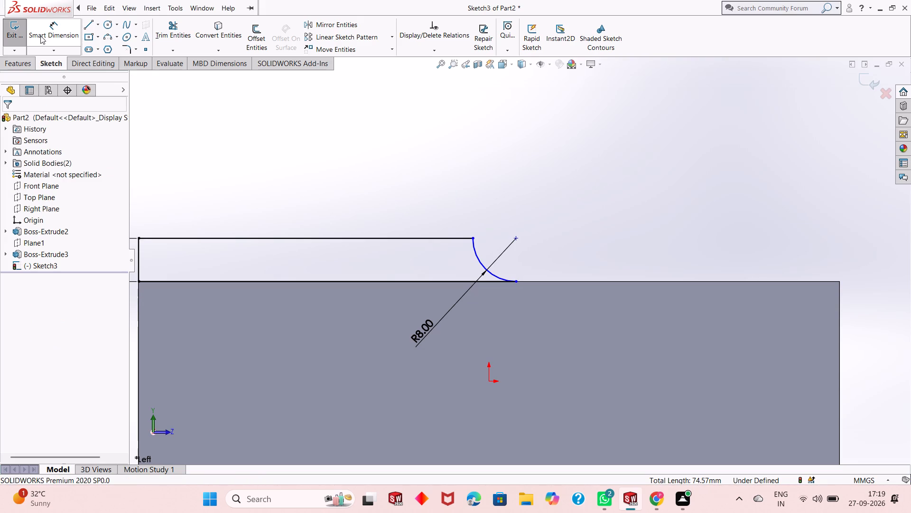
Dimension the profile's shortened top line as 62 mm.
left_click(57, 34)
left_click(445, 238)
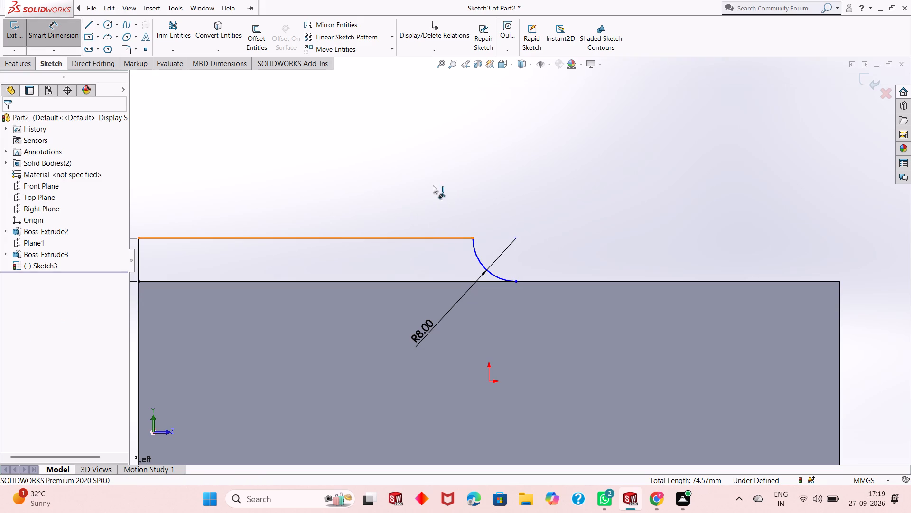
left_click(431, 179)
left_click(389, 161)
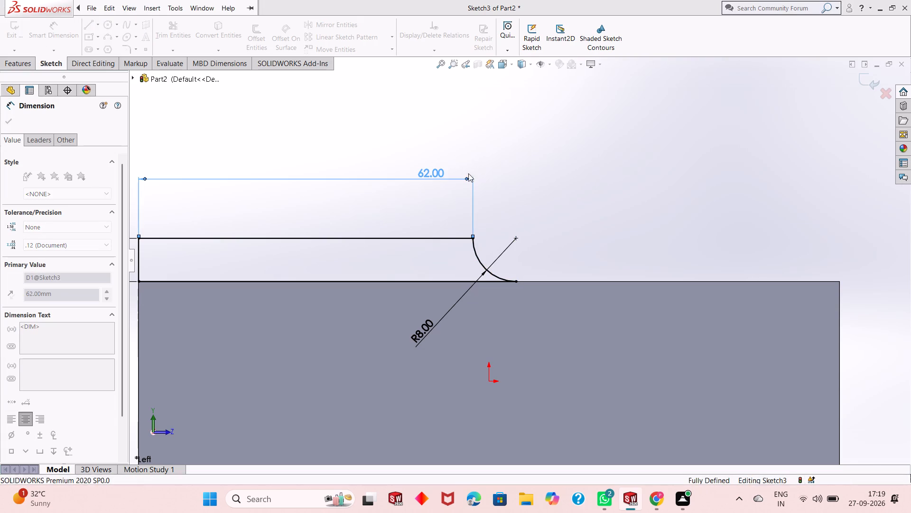
right_click(522, 189)
left_click(557, 221)
scroll(483, 264, "up", 1)
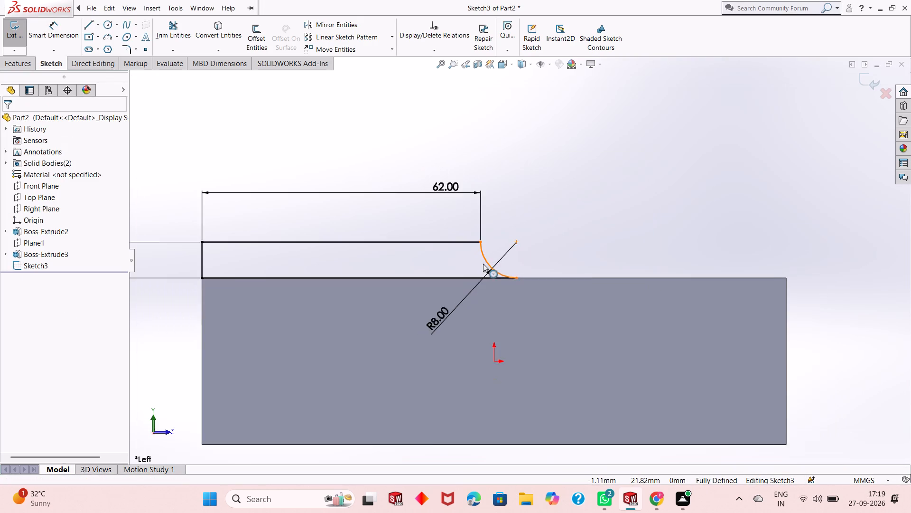
scroll(483, 264, "up", 1)
Set up a blind Boss-Extrude of the arc-ended profile, reversed toward the second plate, with a 56 mm depth.
middle_click_drag(573, 247, 539, 268)
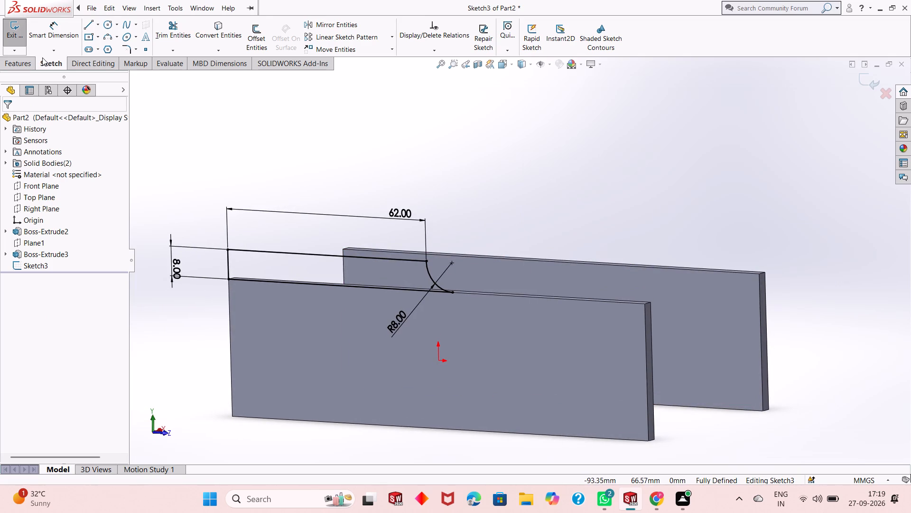
left_click(18, 61)
left_click(18, 47)
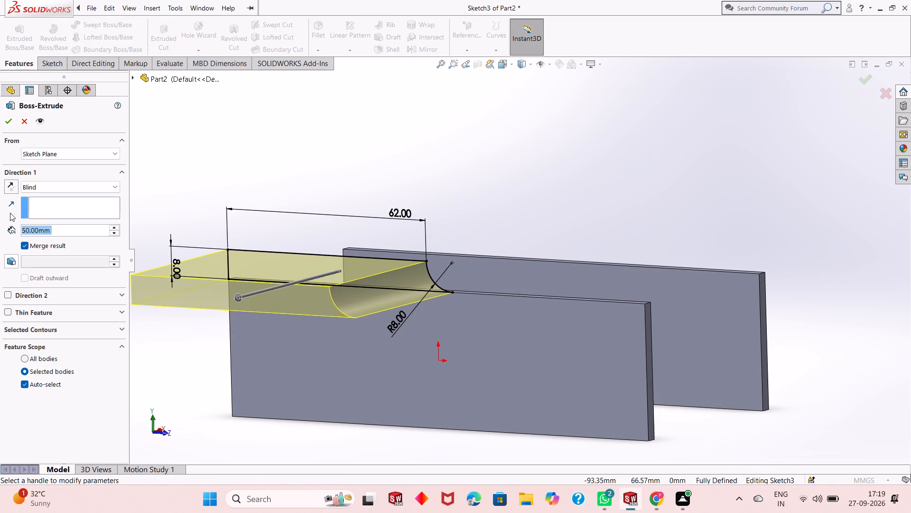
left_click(10, 188)
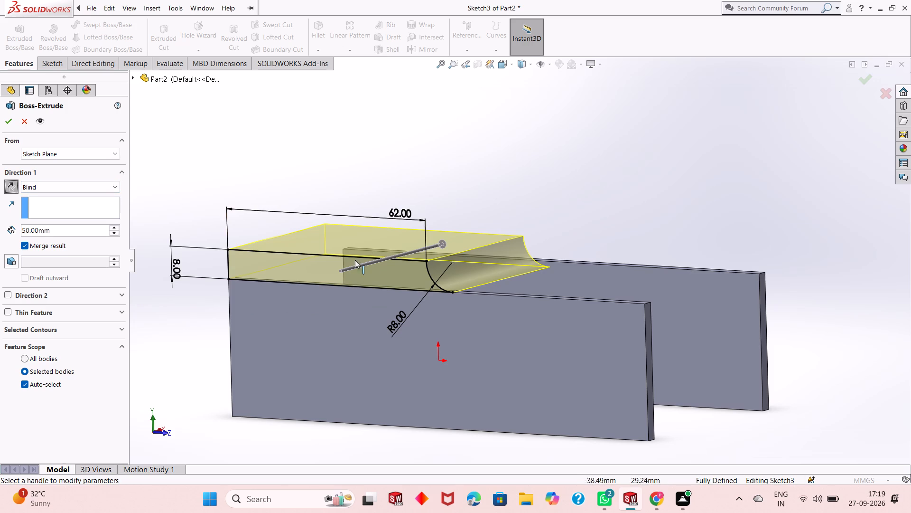
middle_click_drag(581, 283, 567, 290)
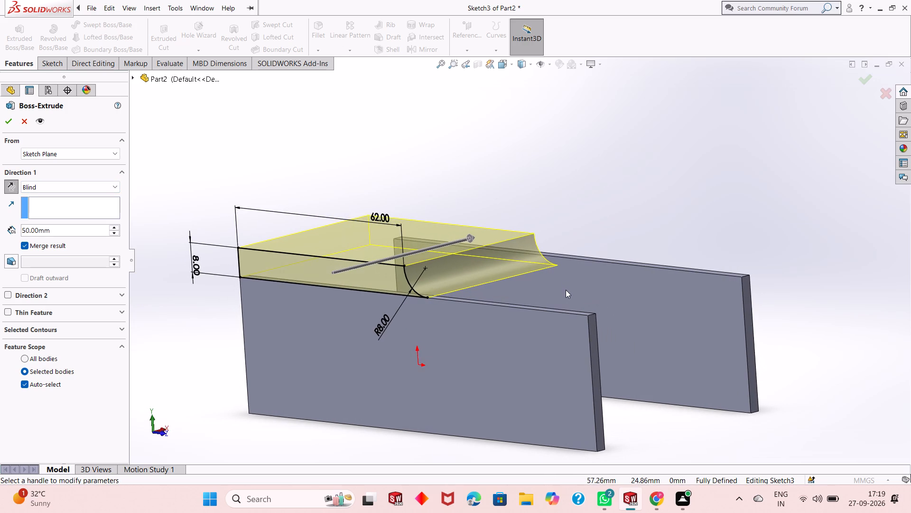
middle_click_drag(565, 289, 548, 313)
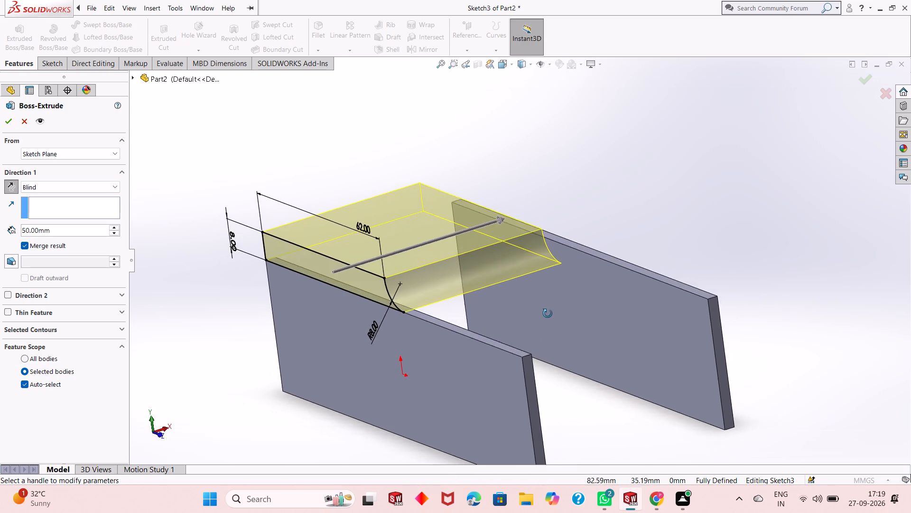
middle_click_drag(548, 313, 547, 316)
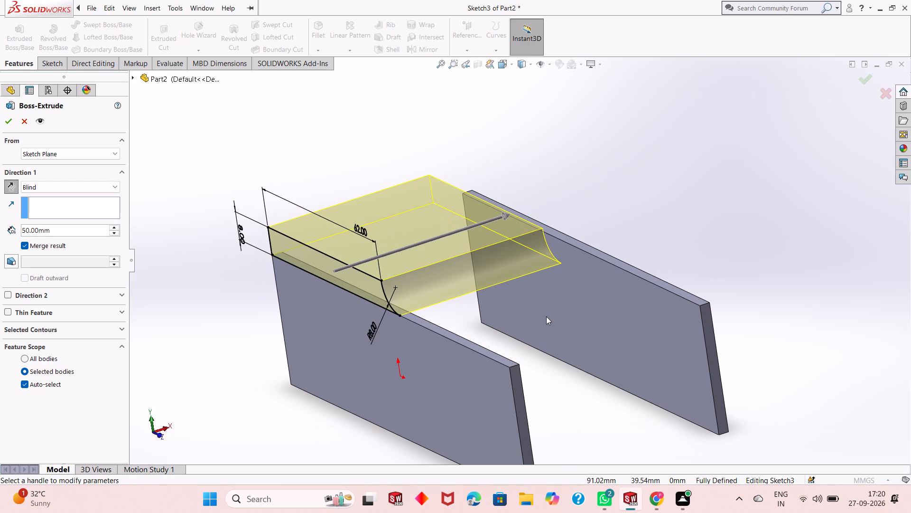
double_click(56, 230)
key("5")
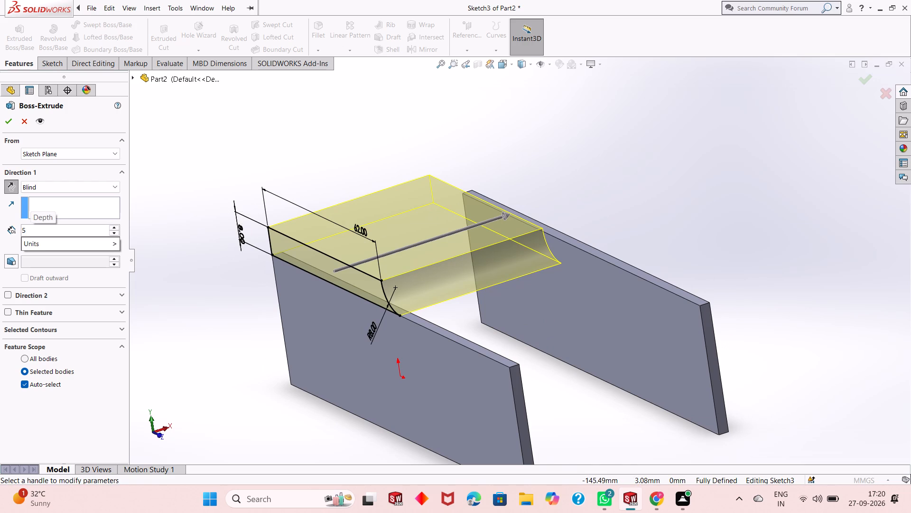
key("6")
key("Return")
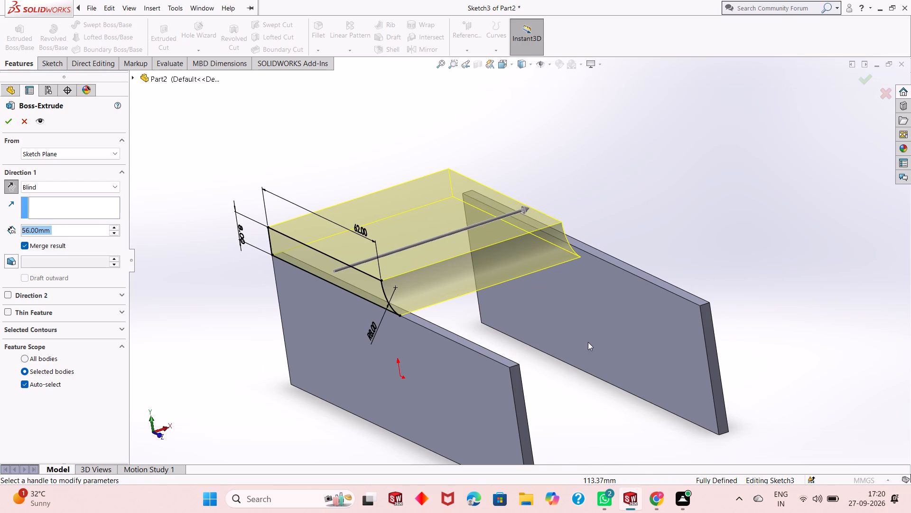
middle_click_drag(590, 345, 573, 356)
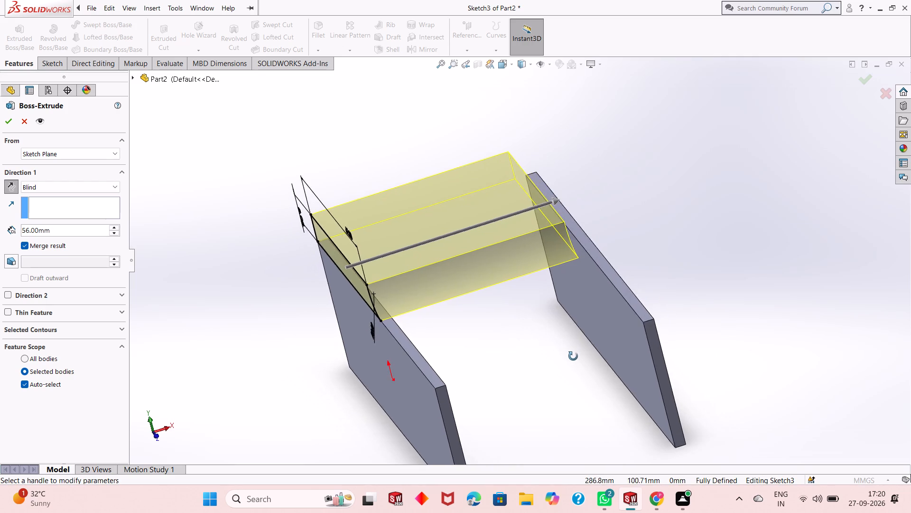
middle_click_drag(573, 356, 562, 379)
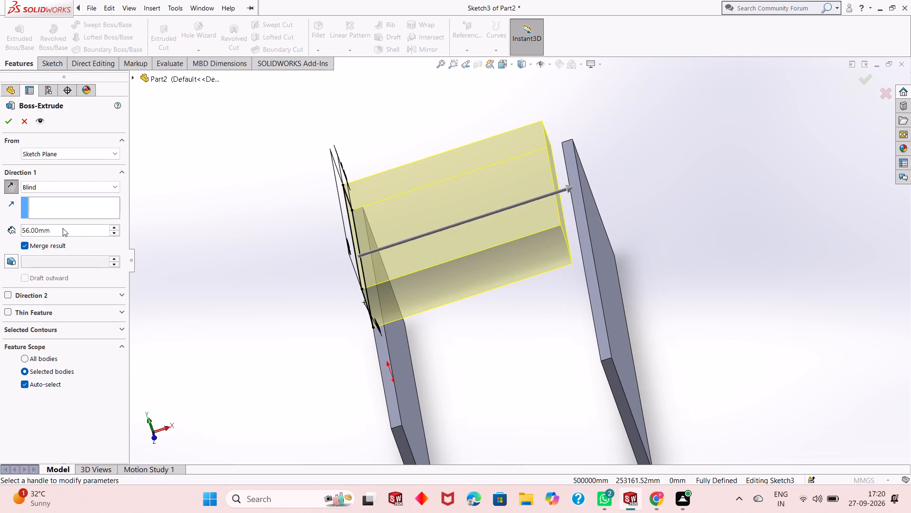
Try a 59 mm depth for the top block, set it to 62 mm and complete the extrusion.
double_click(63, 228)
type("59")
key("Return")
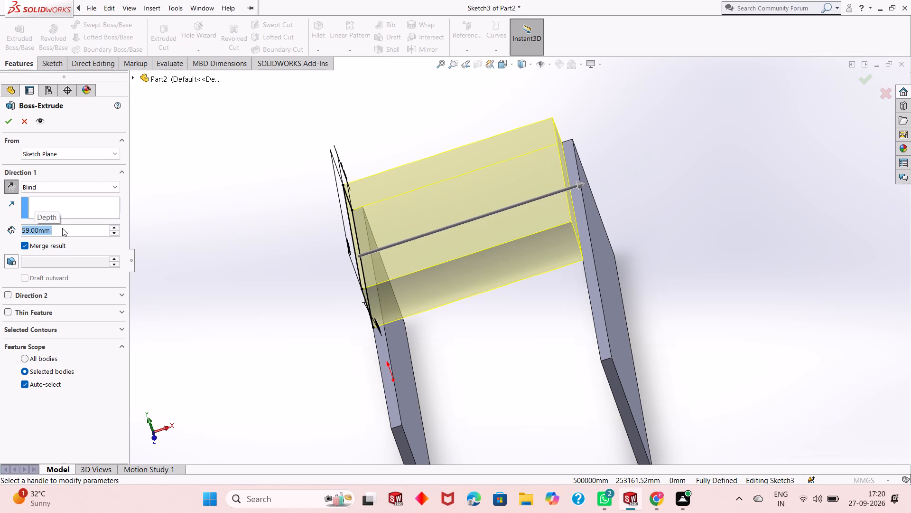
type("62")
key("Return")
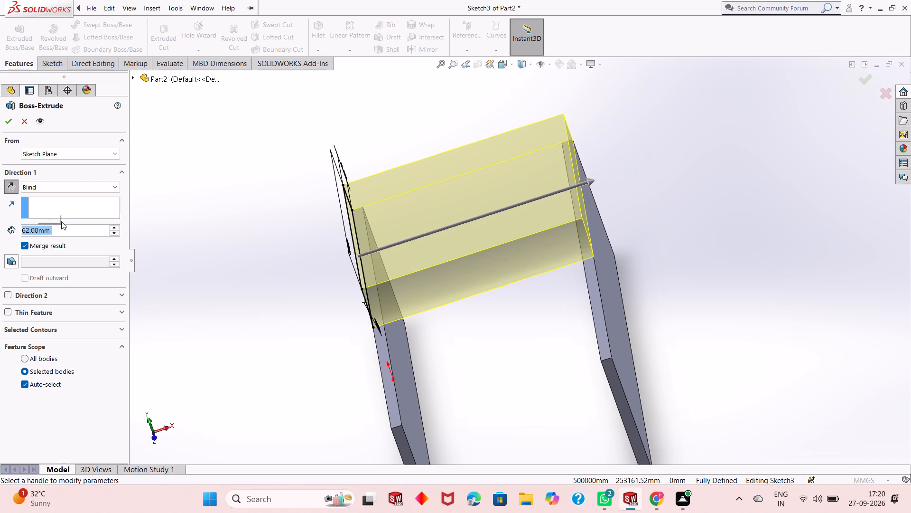
left_click(1, 120)
Edit the arc-ended top block's extrusion and set its blind depth to 3 mm.
middle_click_drag(521, 351, 569, 276)
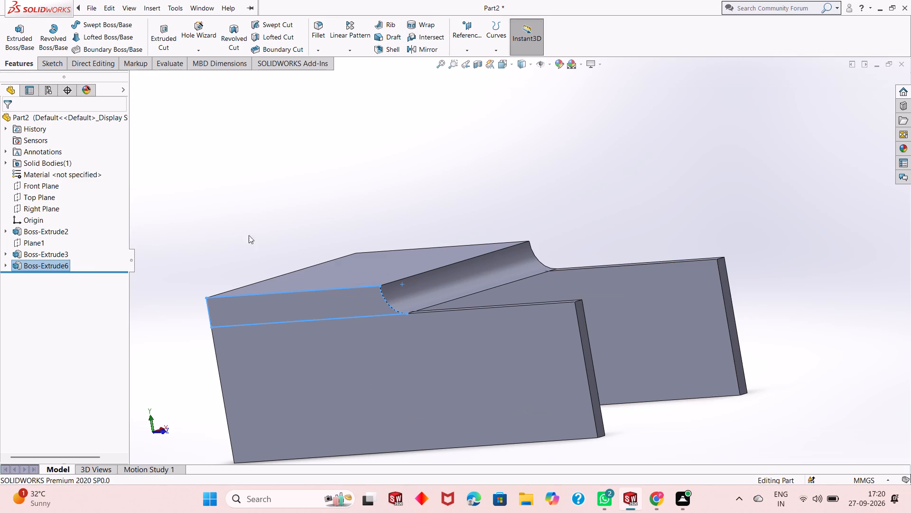
left_click(323, 224)
left_click(45, 264)
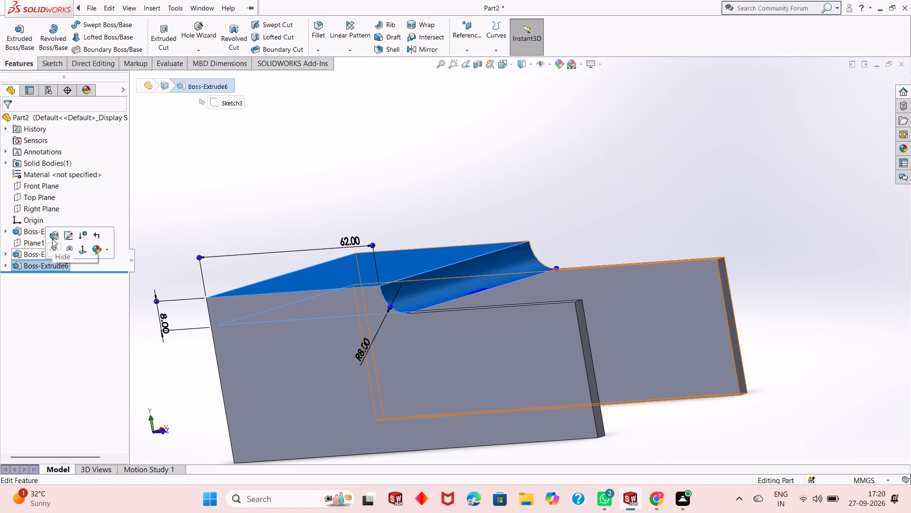
left_click(52, 237)
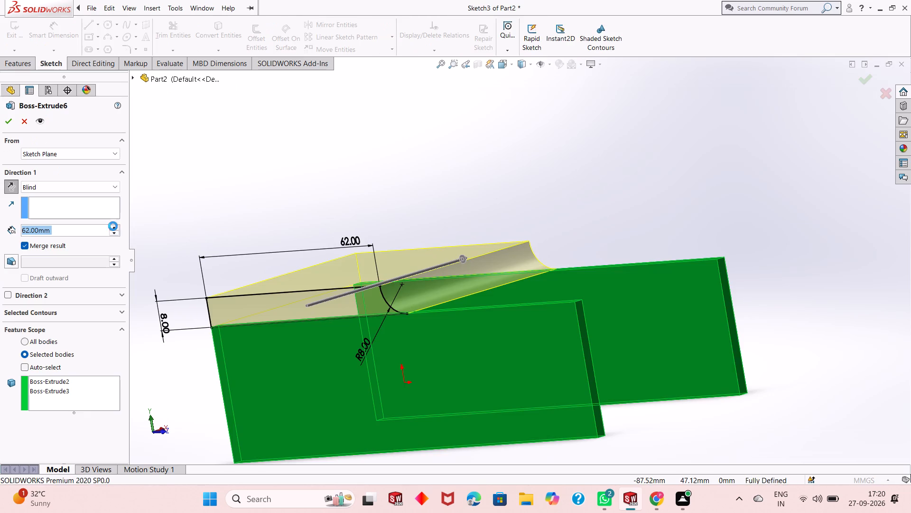
key("3")
key("Return")
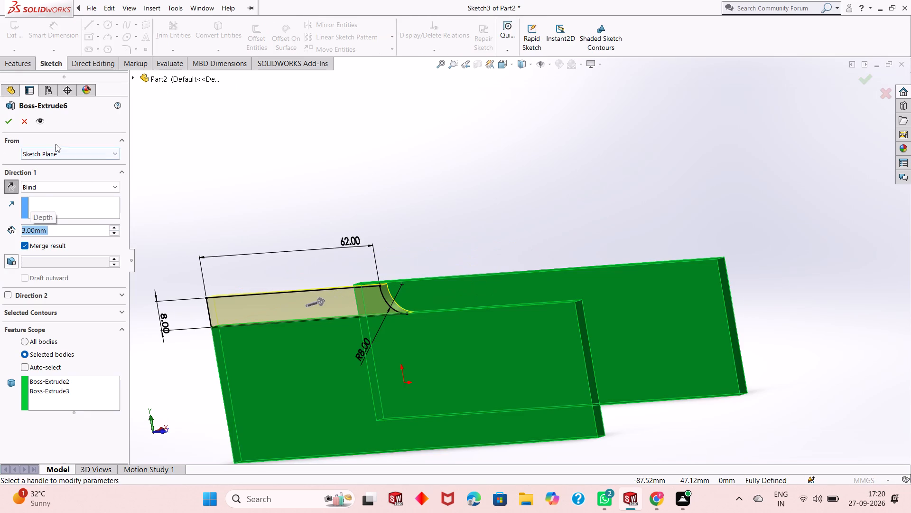
left_click(5, 124)
left_click(543, 256)
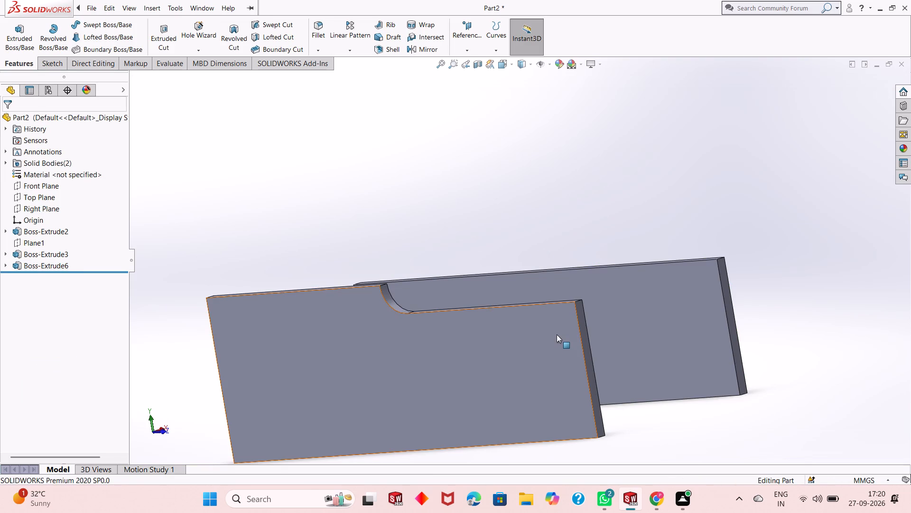
Examine the arc-notched plate and the plain second plate from several angles.
middle_click_drag(557, 337, 515, 370)
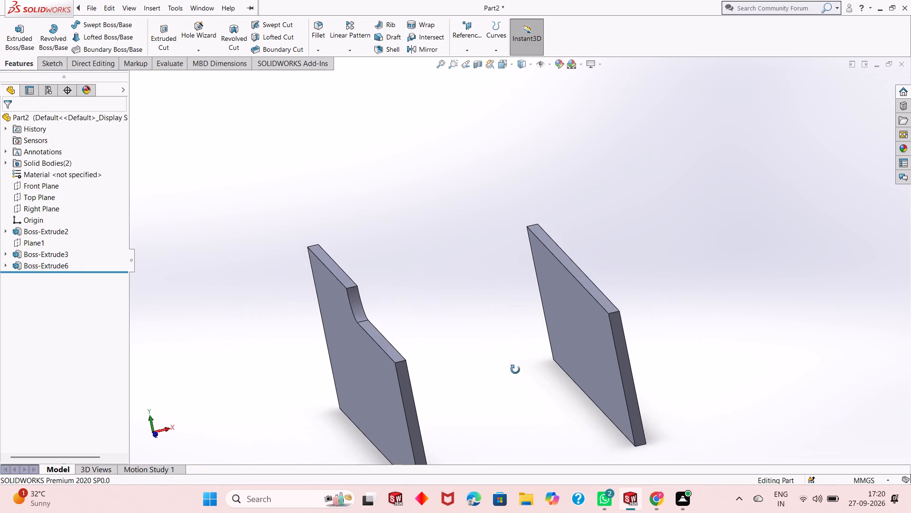
middle_click_drag(515, 370, 518, 385)
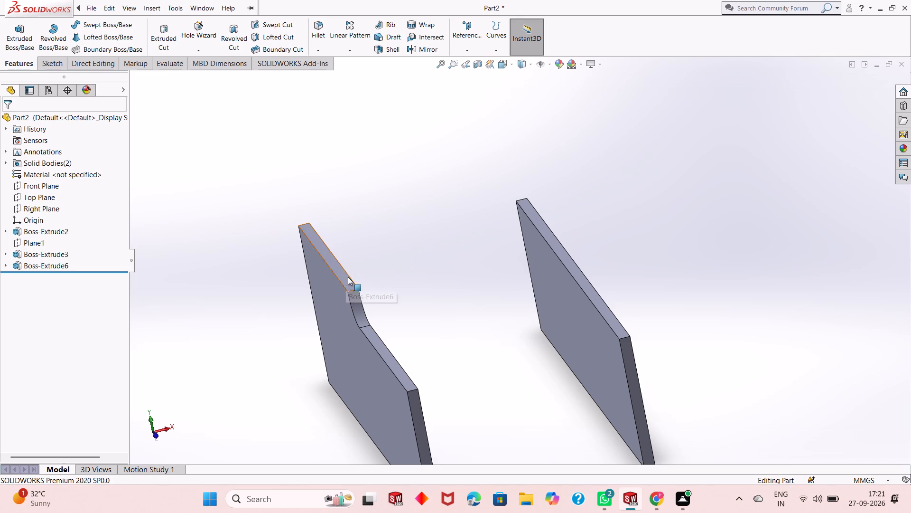
scroll(455, 312, "down", 1)
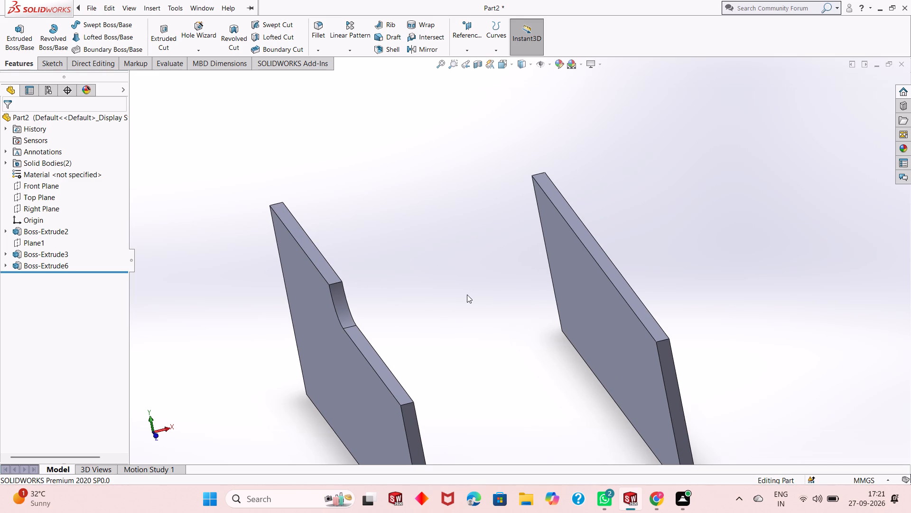
scroll(466, 294, "up", 1)
middle_click_drag(459, 291, 476, 274)
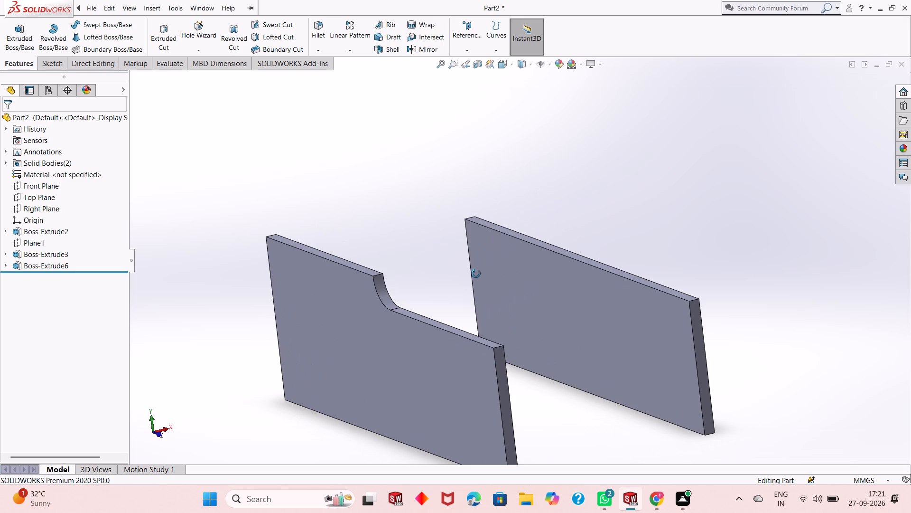
middle_click_drag(476, 274, 462, 277)
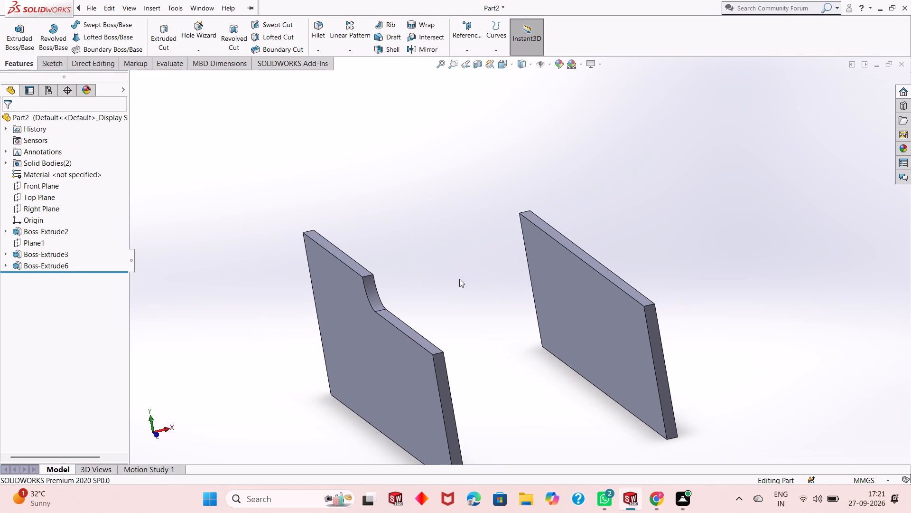
middle_click_drag(459, 280, 459, 287)
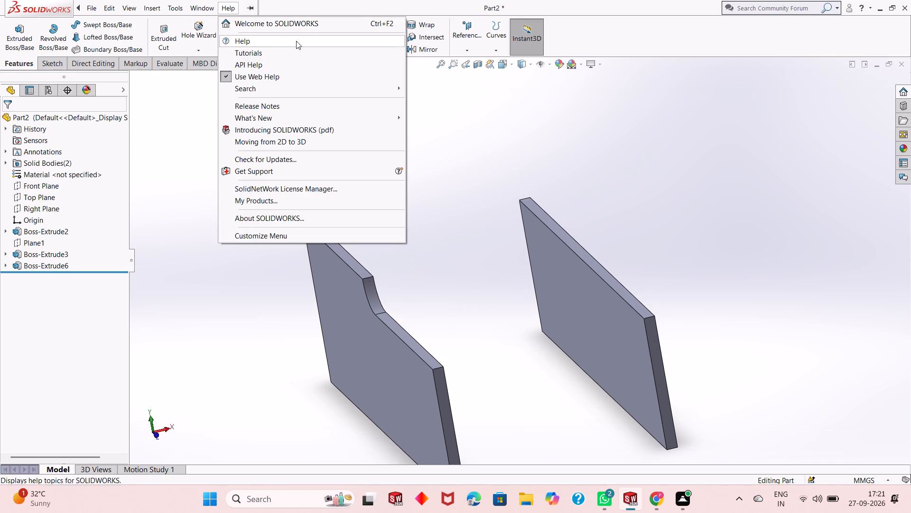
key("Escape")
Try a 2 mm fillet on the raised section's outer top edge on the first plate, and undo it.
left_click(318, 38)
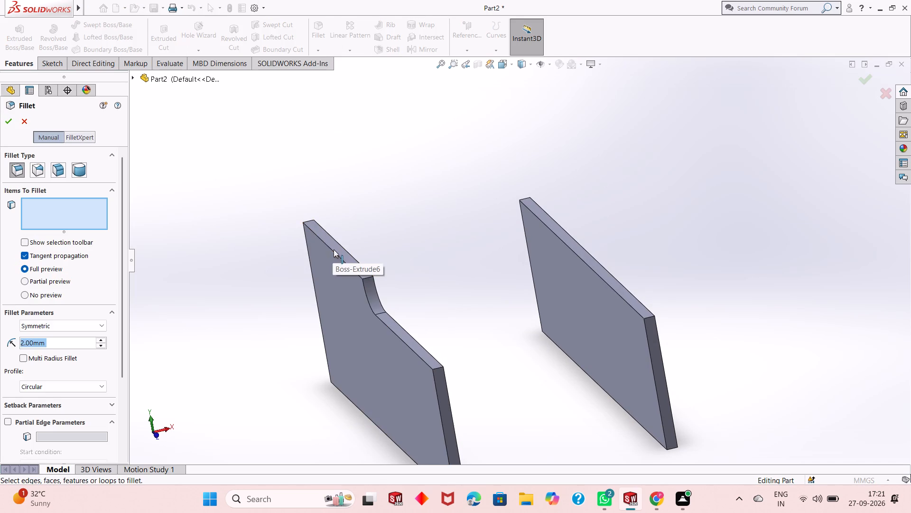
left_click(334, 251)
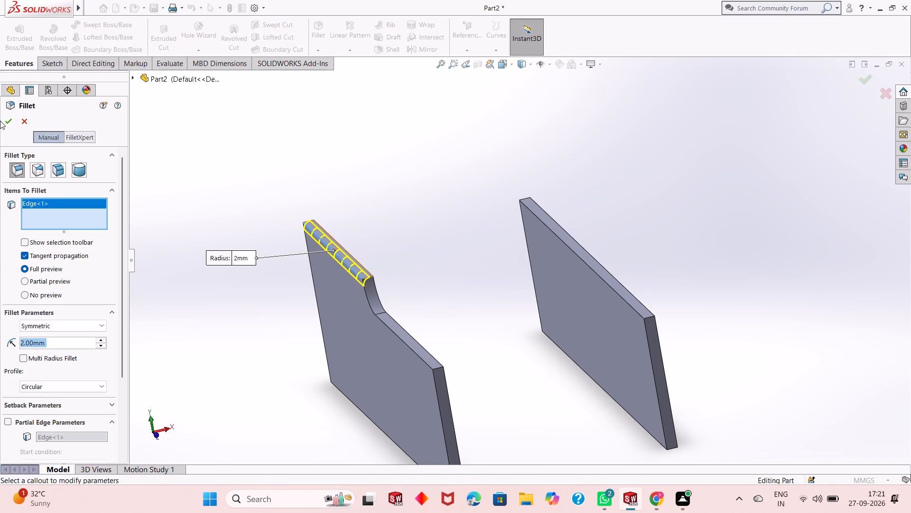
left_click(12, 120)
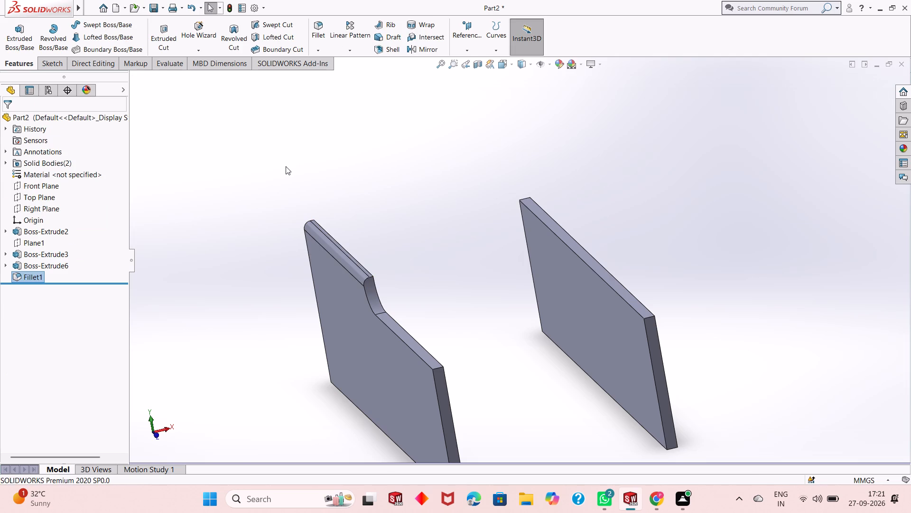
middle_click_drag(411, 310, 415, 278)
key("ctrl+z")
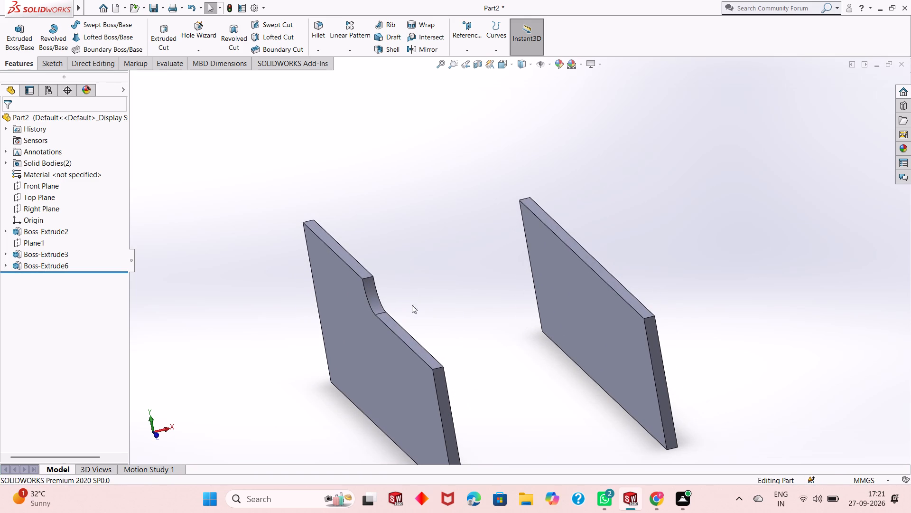
Inspect the two plates and the raised top section from different viewing angles.
middle_click_drag(409, 327, 437, 301)
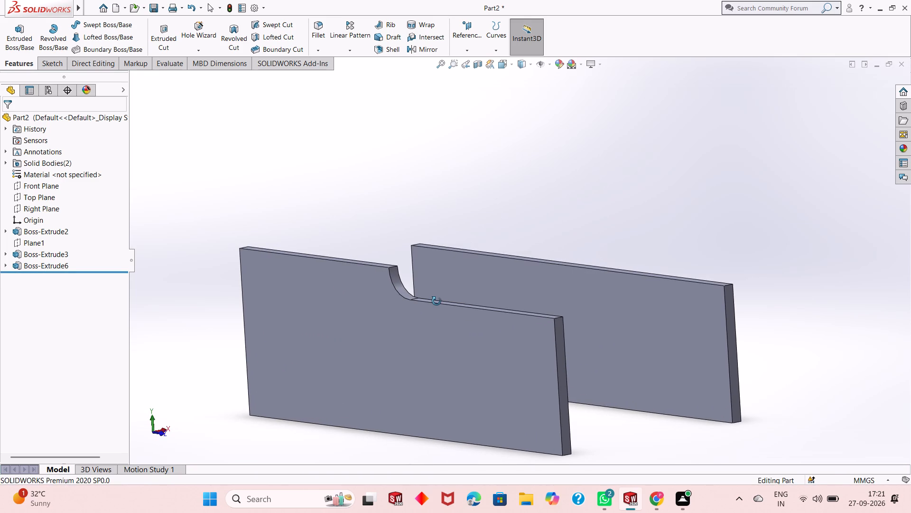
middle_click_drag(437, 301, 431, 301)
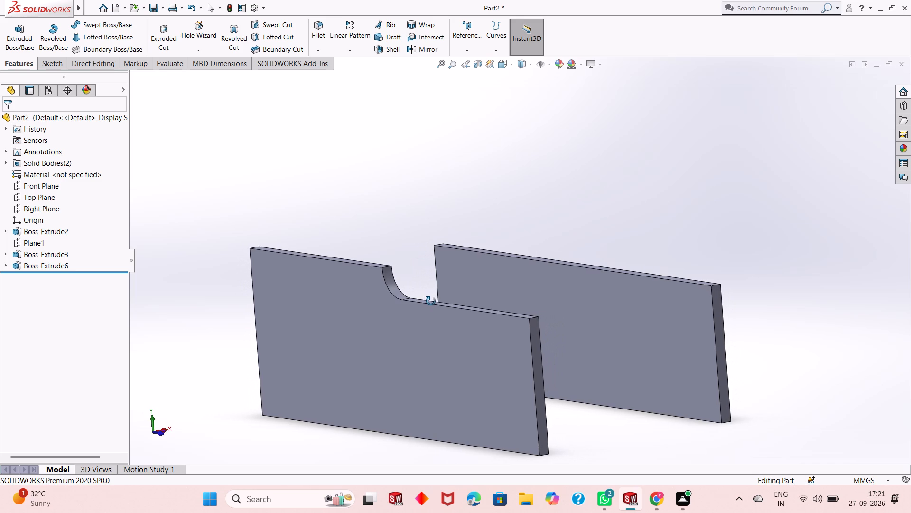
middle_click_drag(431, 301, 429, 301)
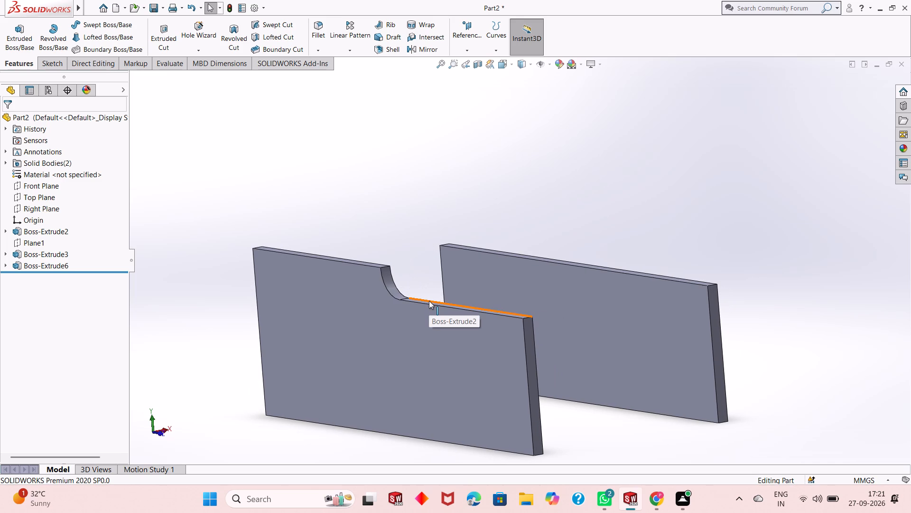
middle_click_drag(429, 301, 424, 302)
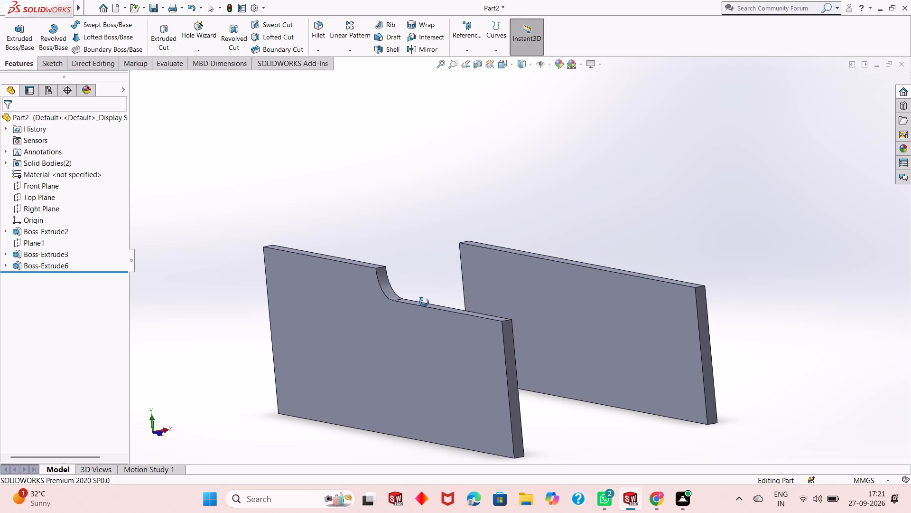
middle_click_drag(424, 302, 420, 306)
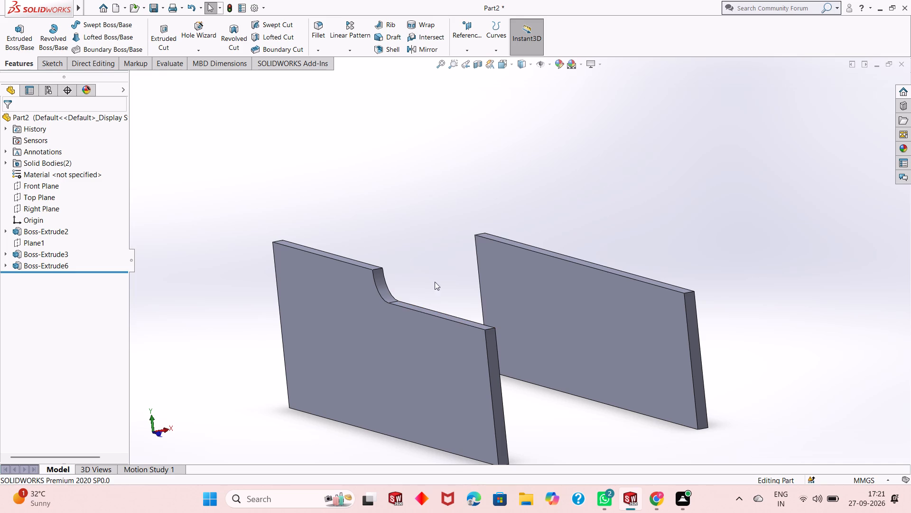
middle_click_drag(456, 267, 454, 269)
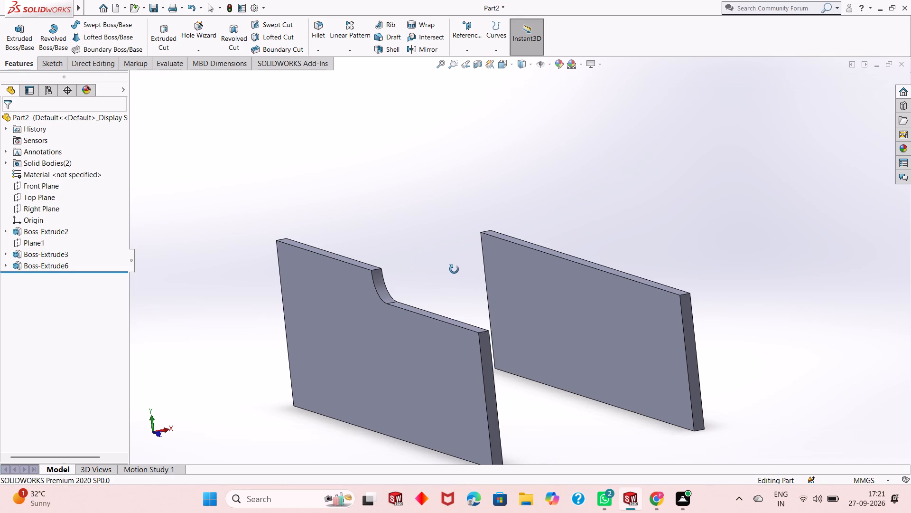
middle_click_drag(454, 269, 450, 271)
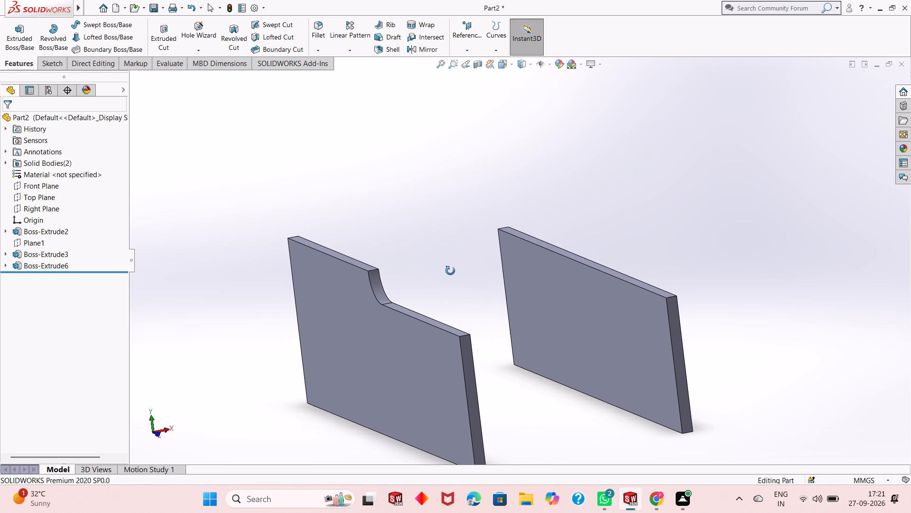
middle_click_drag(450, 271, 446, 275)
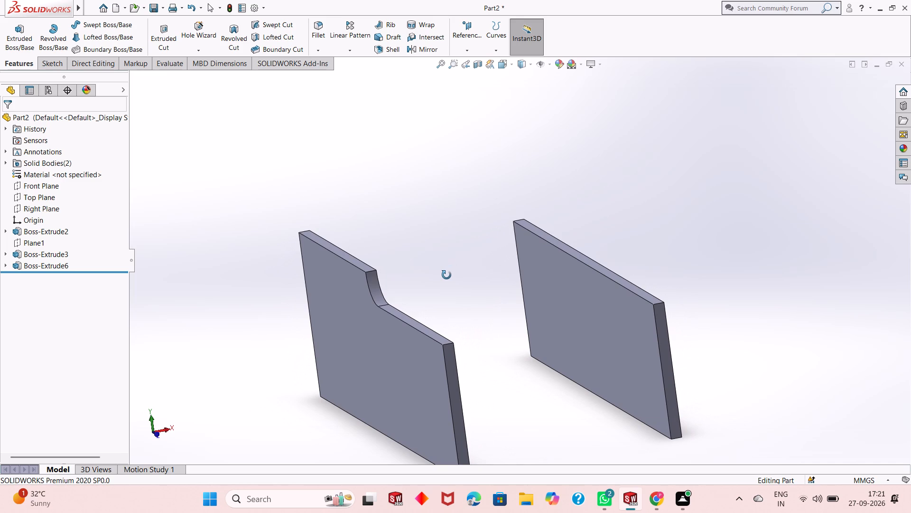
middle_click_drag(446, 275, 446, 278)
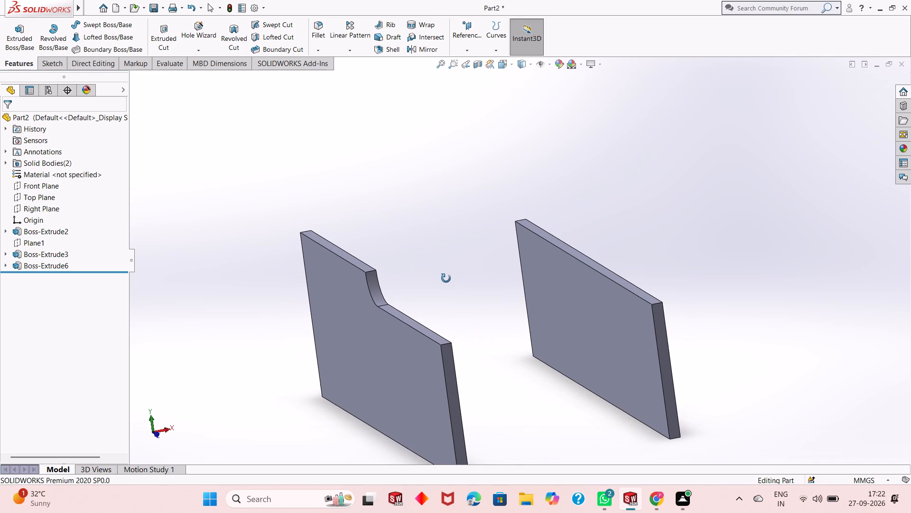
middle_click_drag(446, 278, 442, 264)
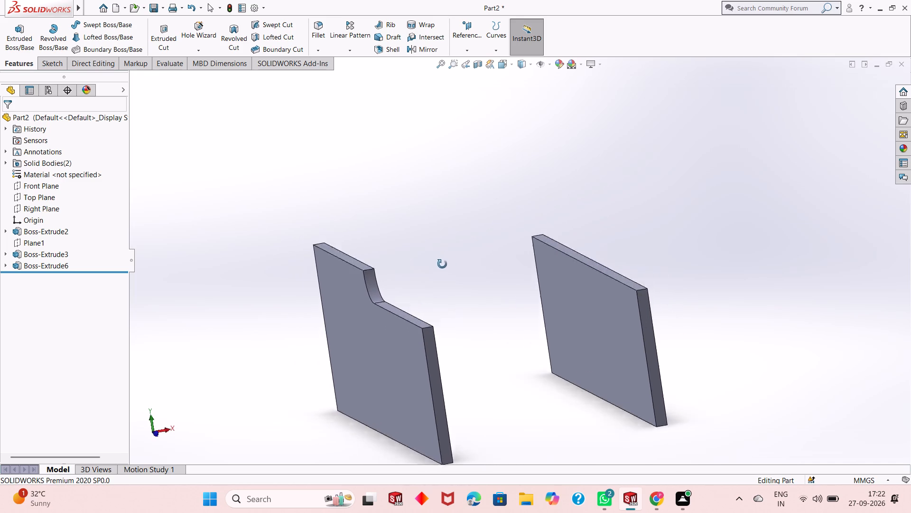
middle_click_drag(442, 264, 453, 247)
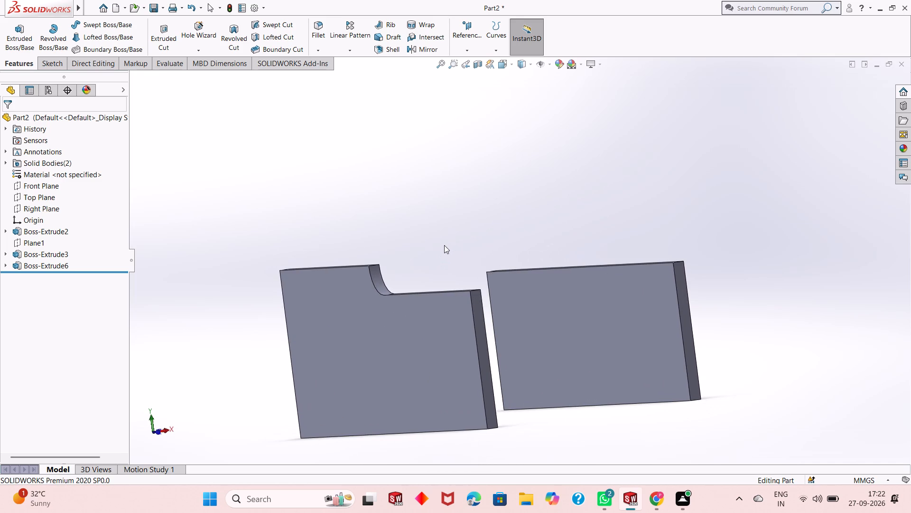
scroll(451, 255, "up", 1)
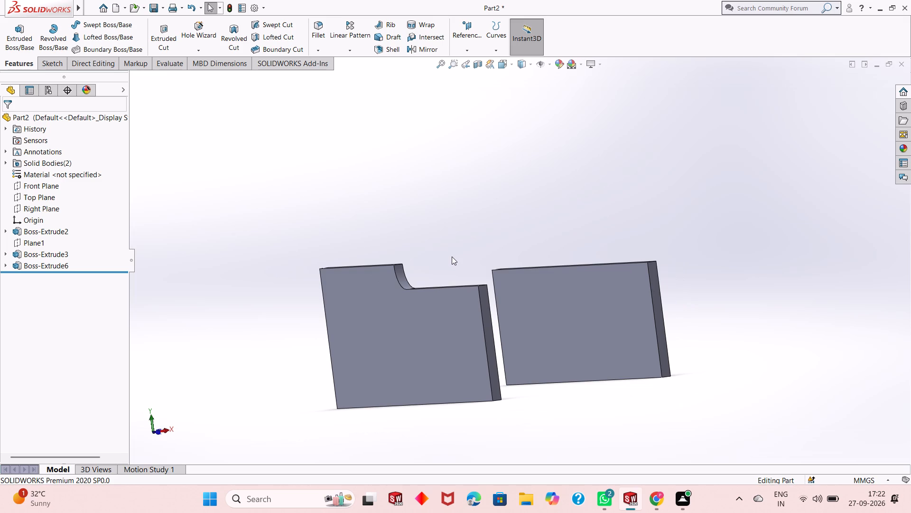
middle_click_drag(485, 266, 468, 297)
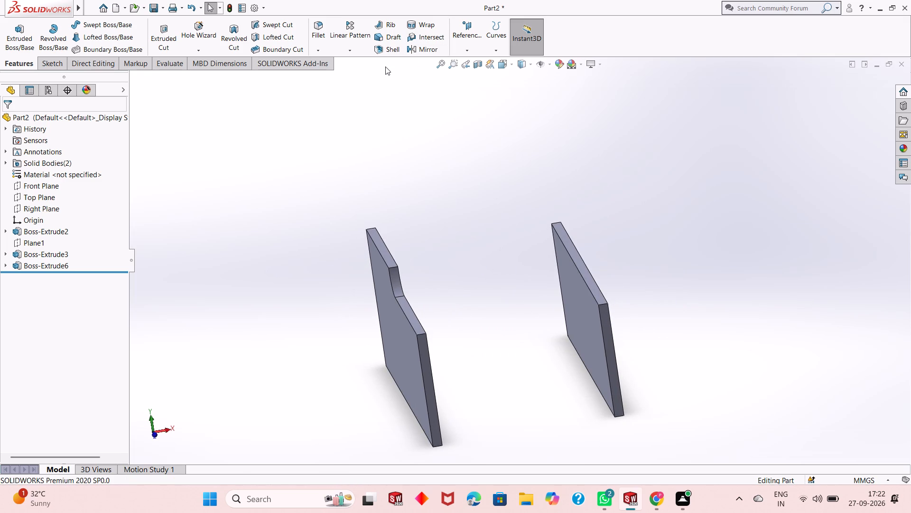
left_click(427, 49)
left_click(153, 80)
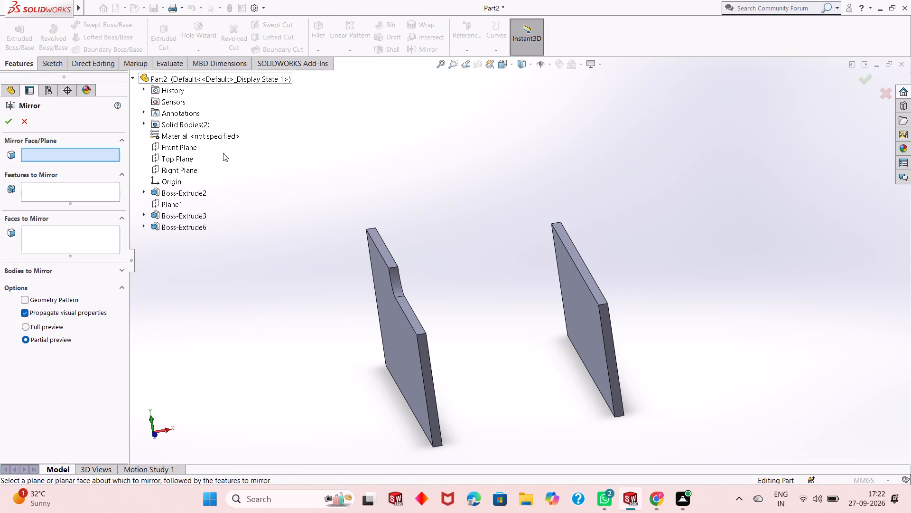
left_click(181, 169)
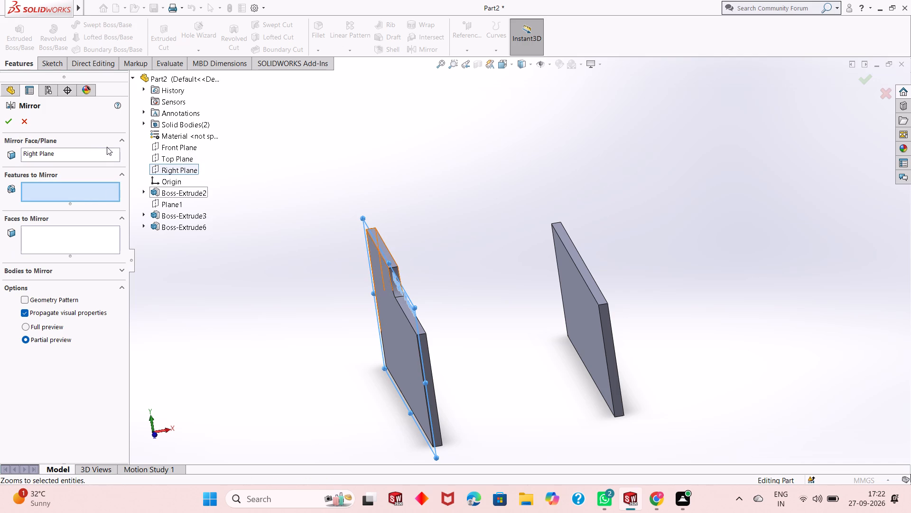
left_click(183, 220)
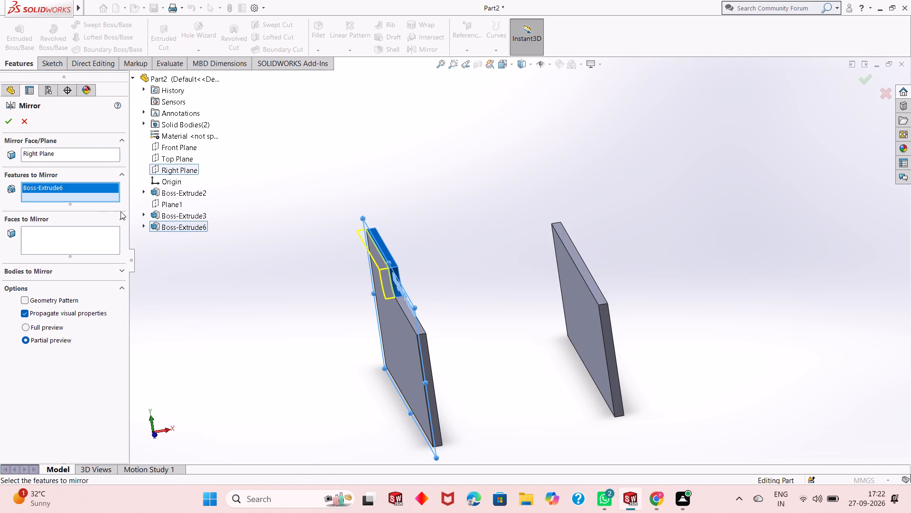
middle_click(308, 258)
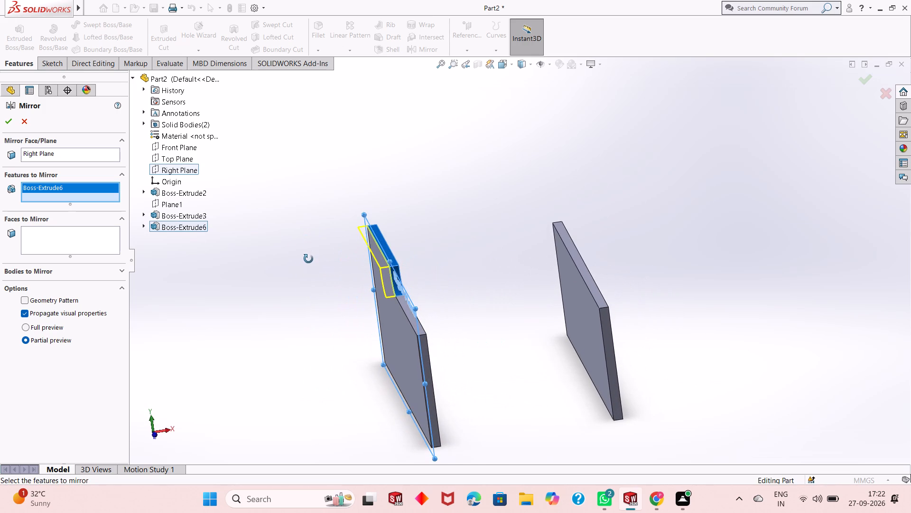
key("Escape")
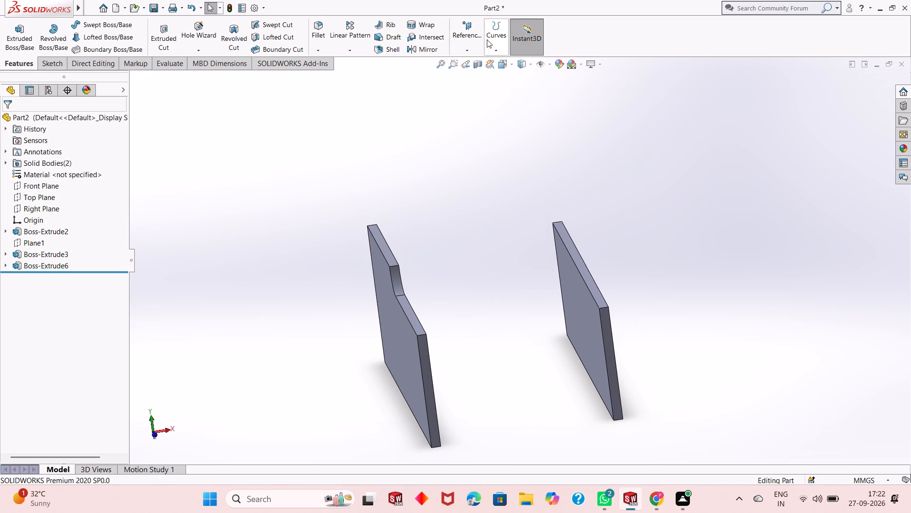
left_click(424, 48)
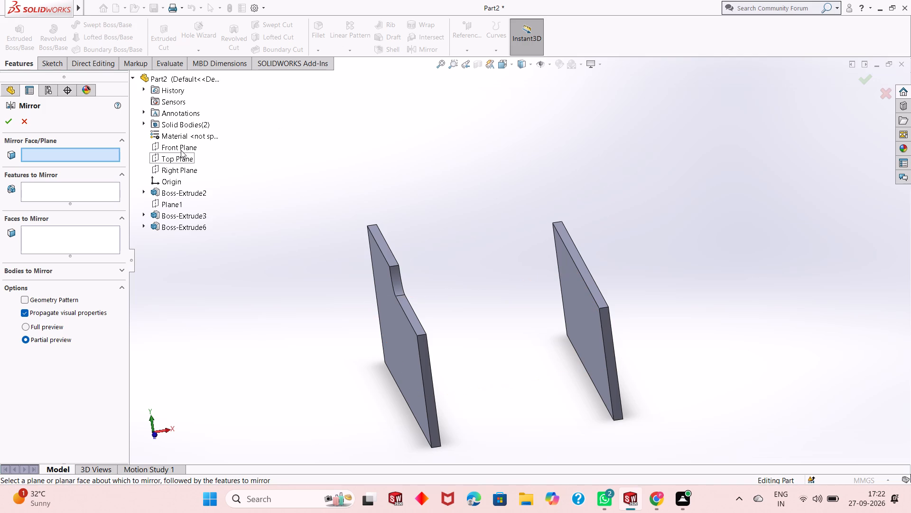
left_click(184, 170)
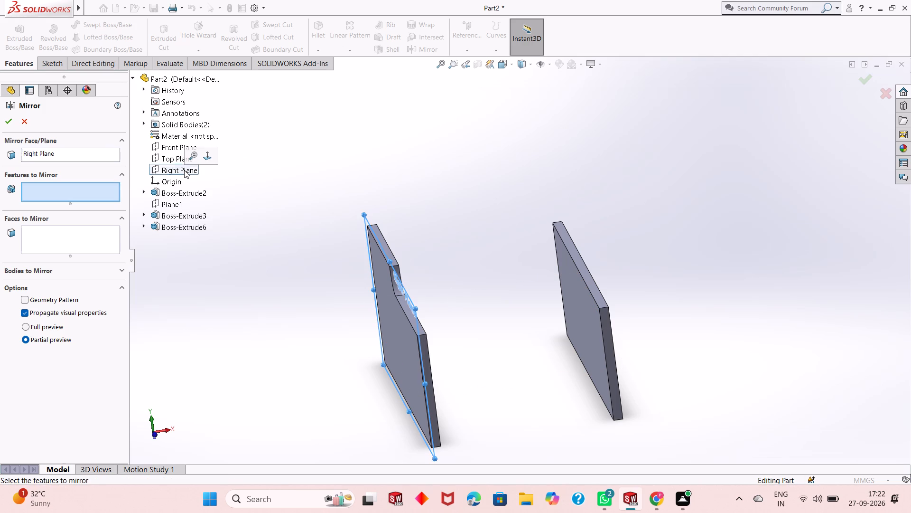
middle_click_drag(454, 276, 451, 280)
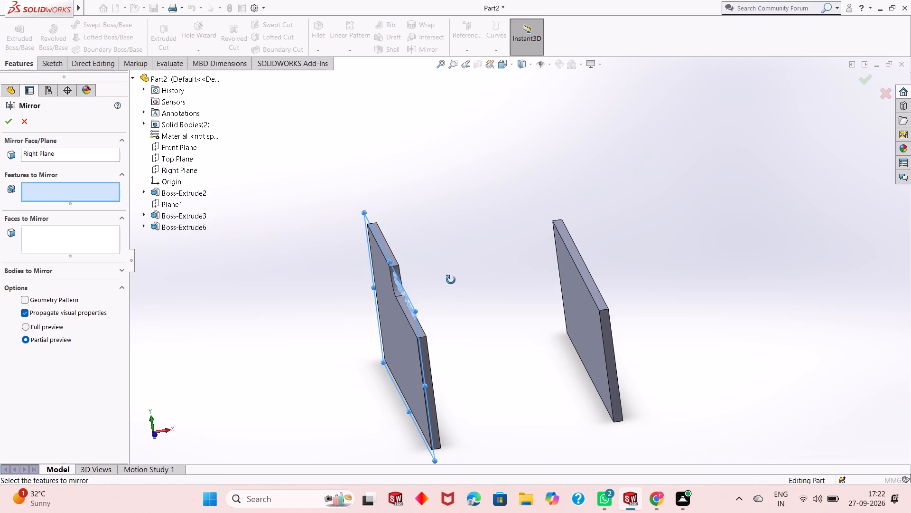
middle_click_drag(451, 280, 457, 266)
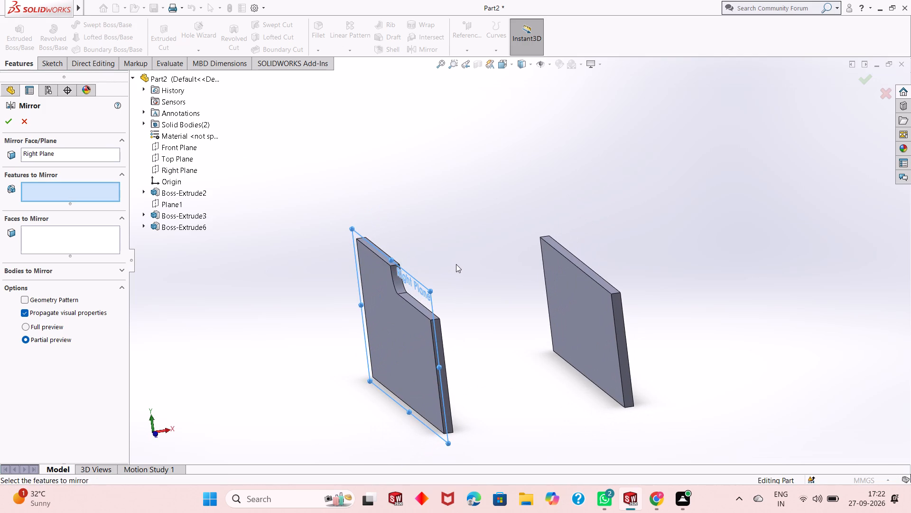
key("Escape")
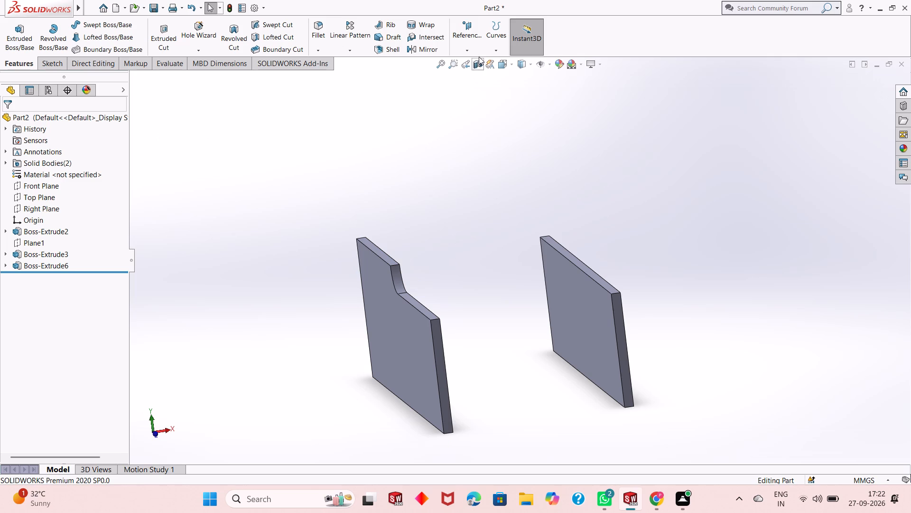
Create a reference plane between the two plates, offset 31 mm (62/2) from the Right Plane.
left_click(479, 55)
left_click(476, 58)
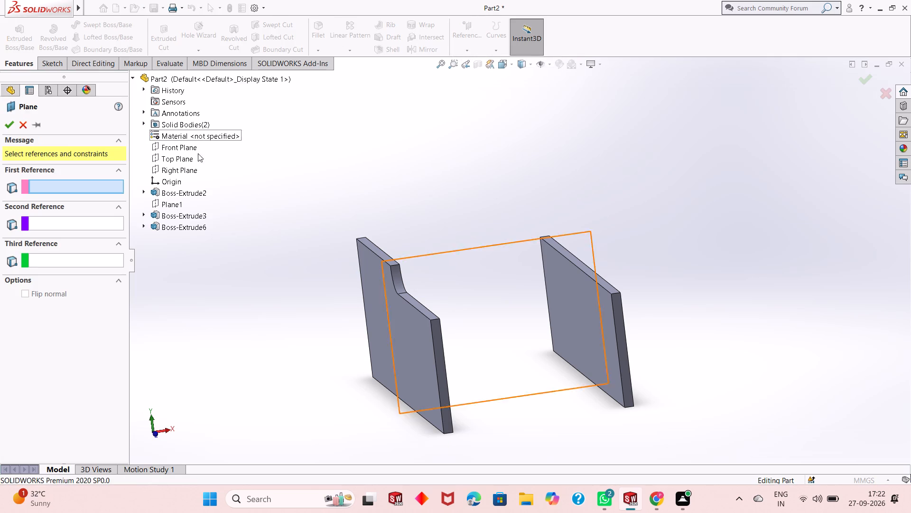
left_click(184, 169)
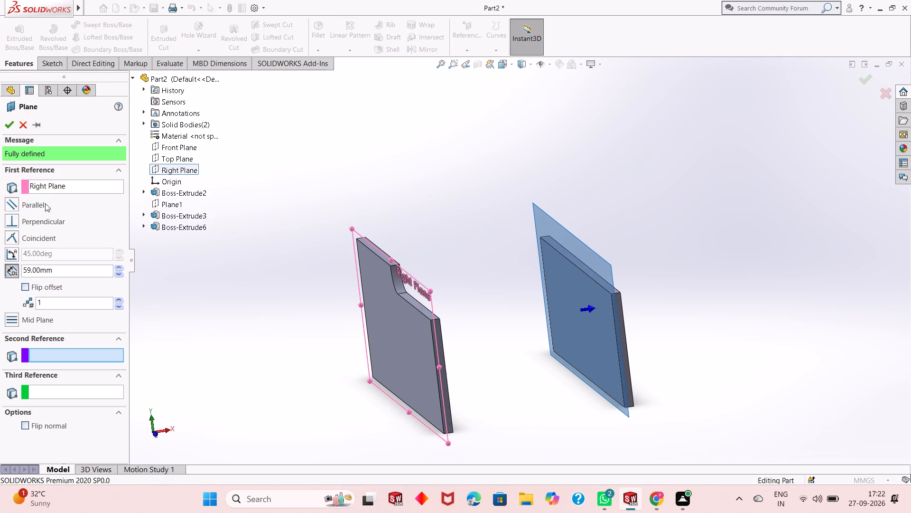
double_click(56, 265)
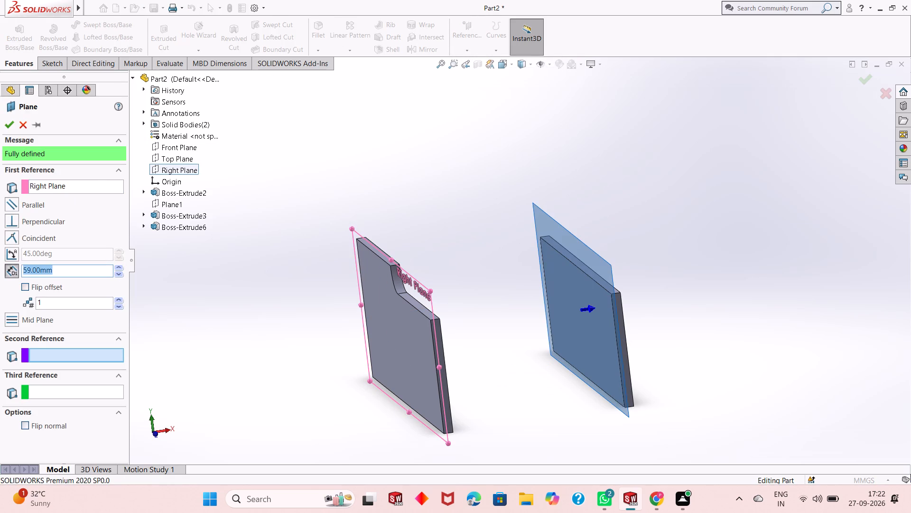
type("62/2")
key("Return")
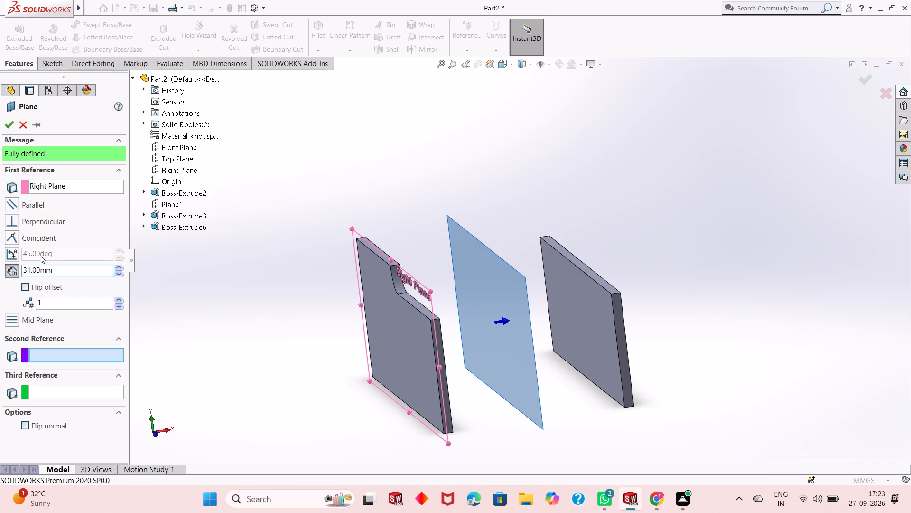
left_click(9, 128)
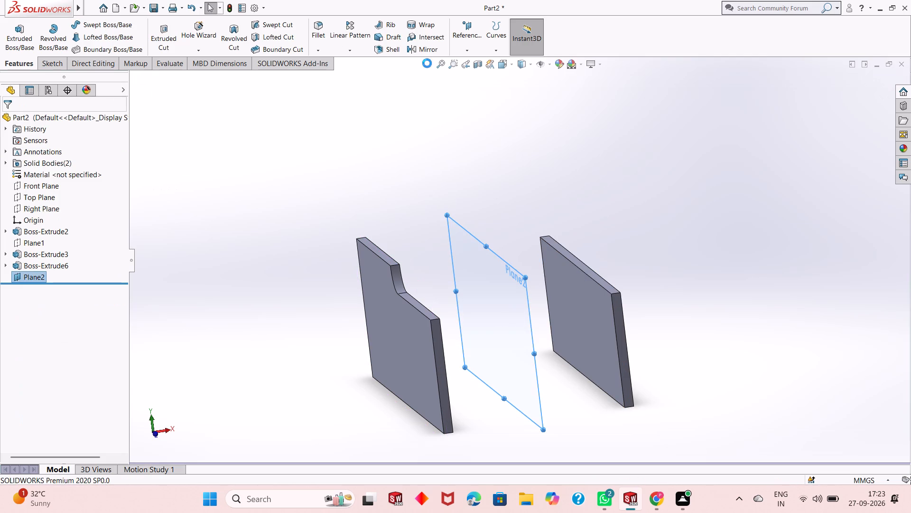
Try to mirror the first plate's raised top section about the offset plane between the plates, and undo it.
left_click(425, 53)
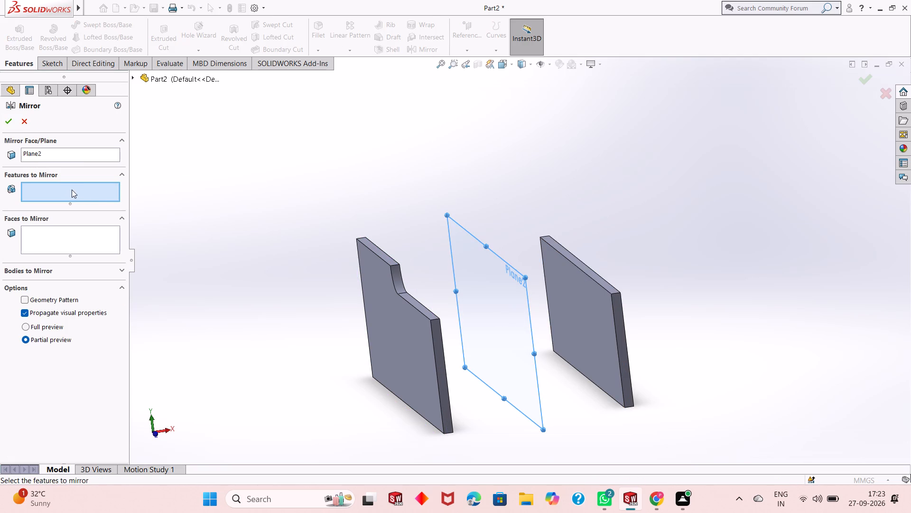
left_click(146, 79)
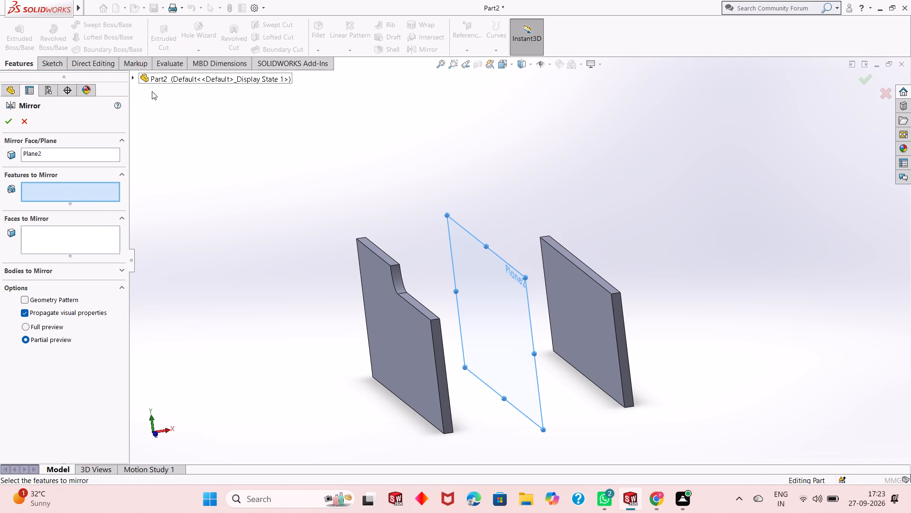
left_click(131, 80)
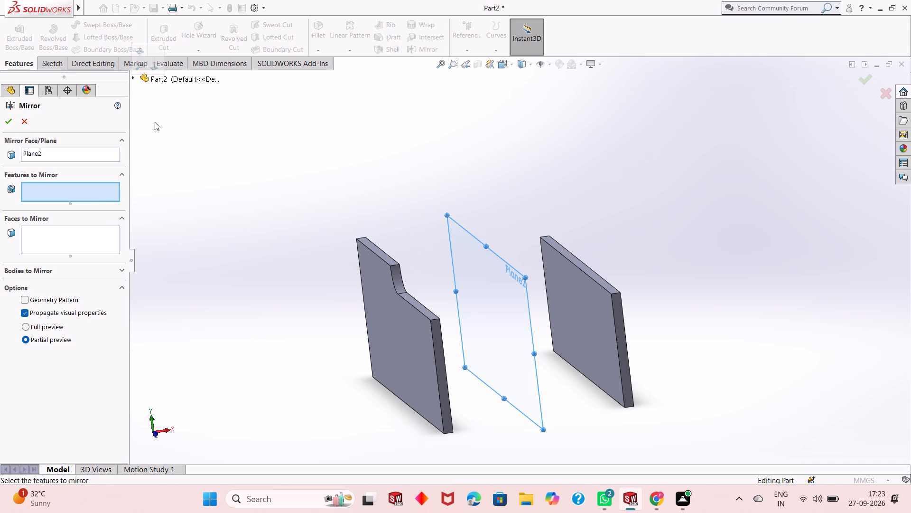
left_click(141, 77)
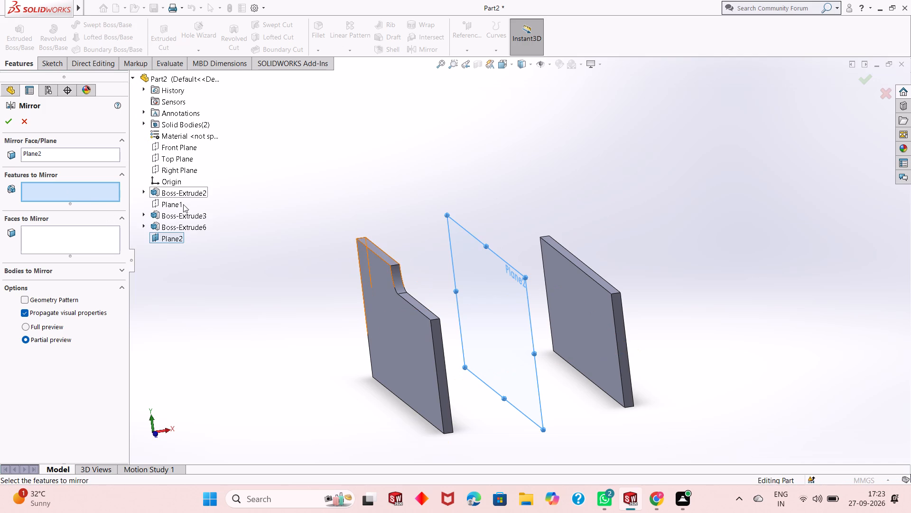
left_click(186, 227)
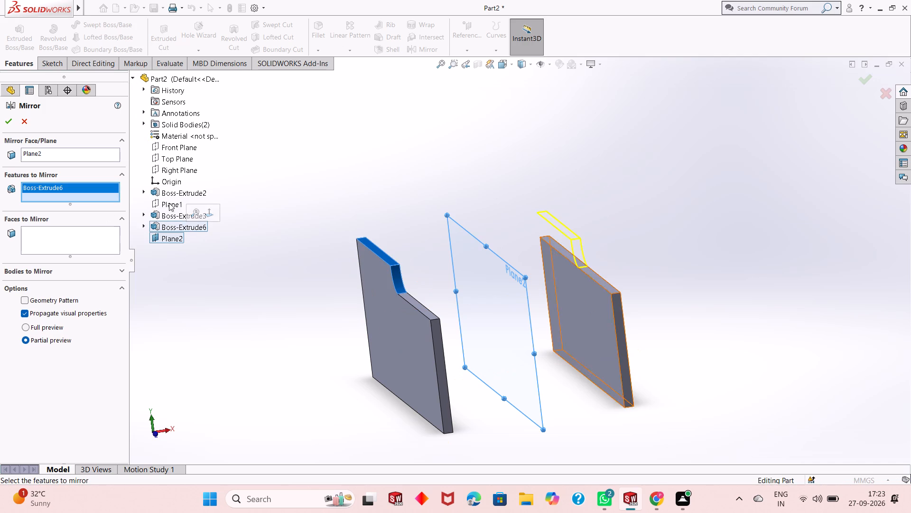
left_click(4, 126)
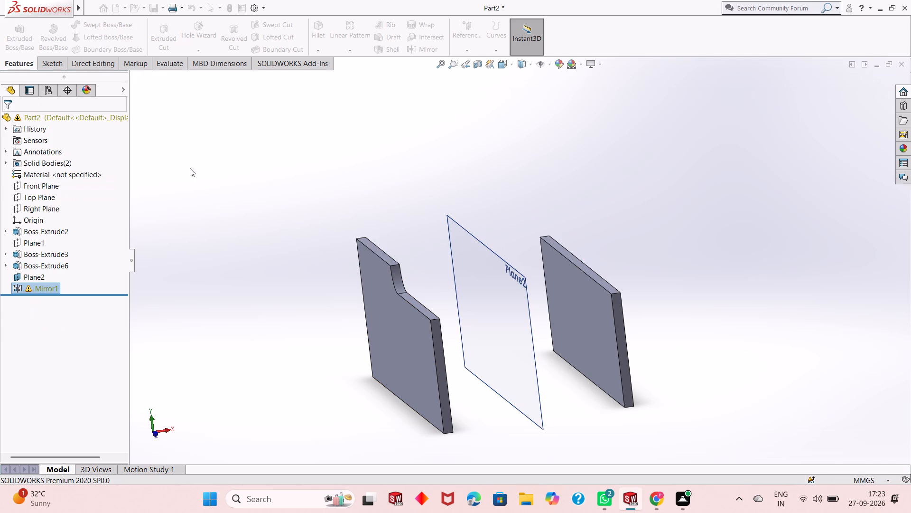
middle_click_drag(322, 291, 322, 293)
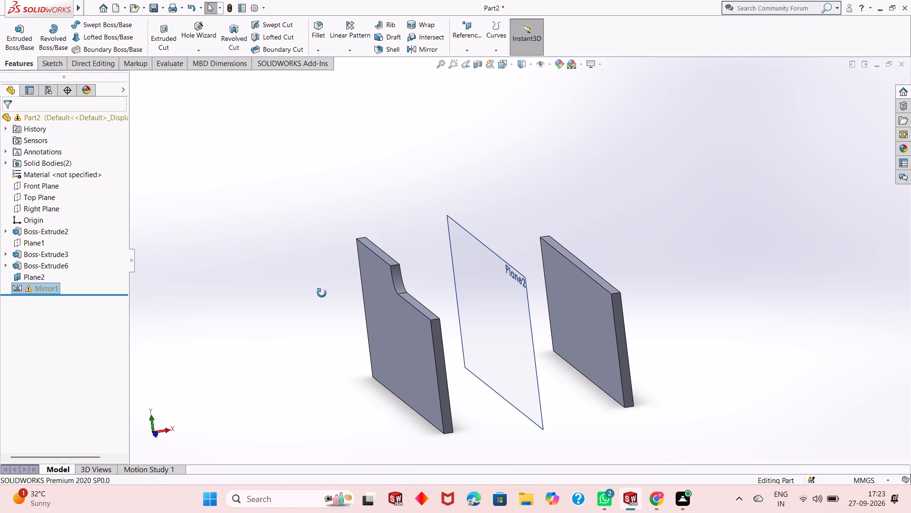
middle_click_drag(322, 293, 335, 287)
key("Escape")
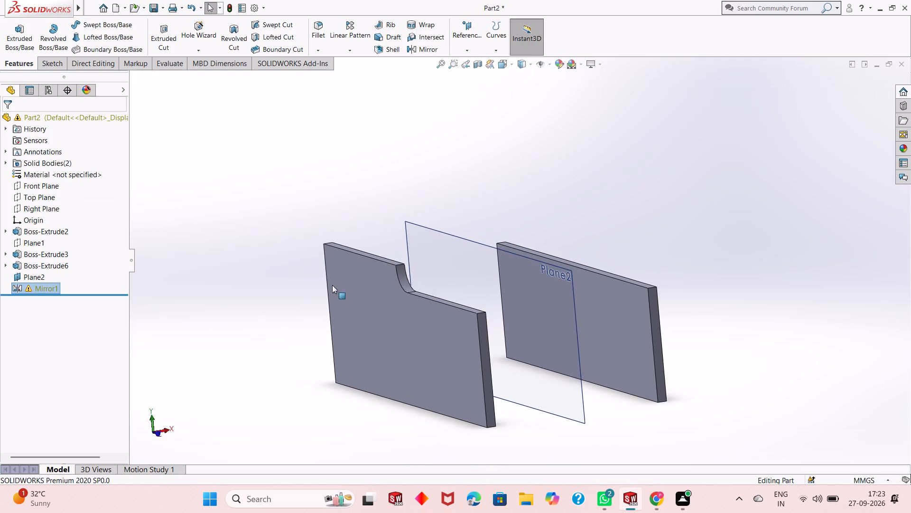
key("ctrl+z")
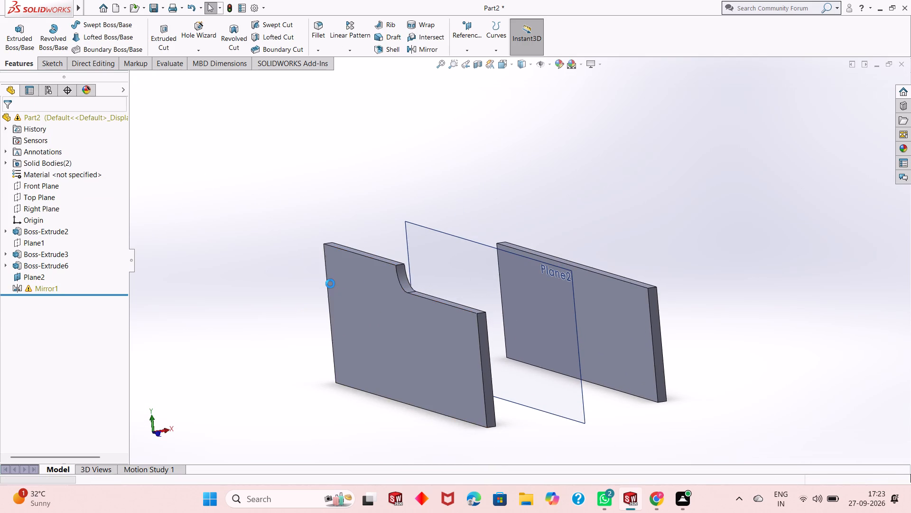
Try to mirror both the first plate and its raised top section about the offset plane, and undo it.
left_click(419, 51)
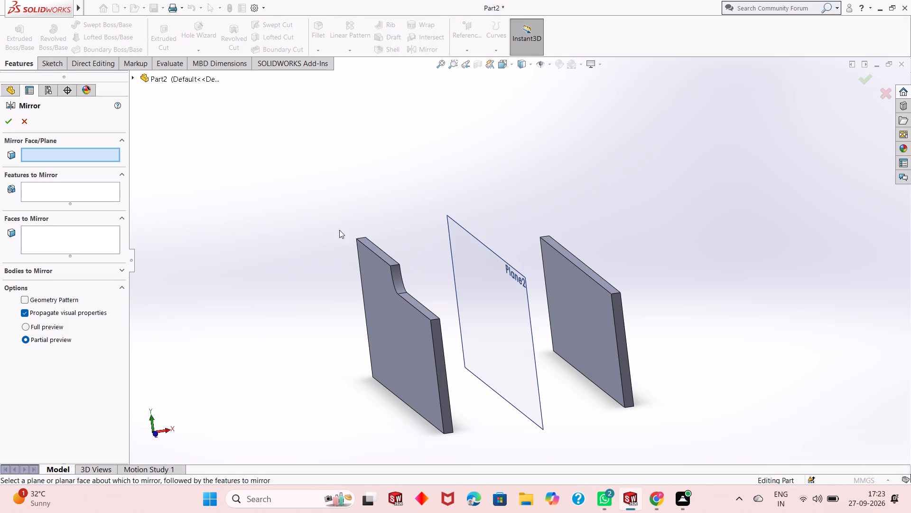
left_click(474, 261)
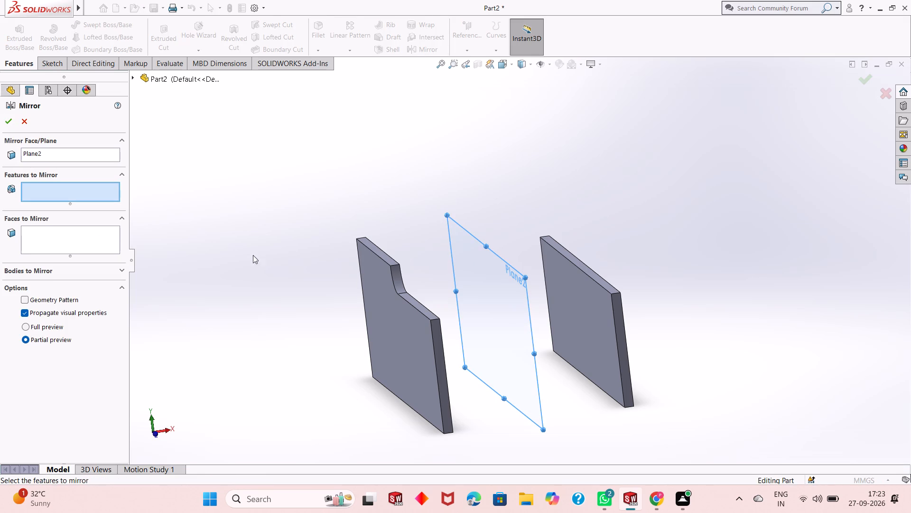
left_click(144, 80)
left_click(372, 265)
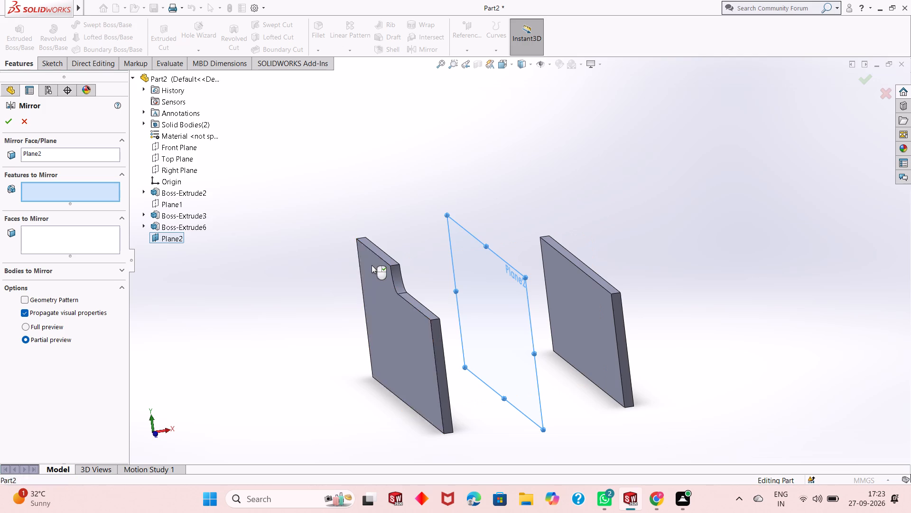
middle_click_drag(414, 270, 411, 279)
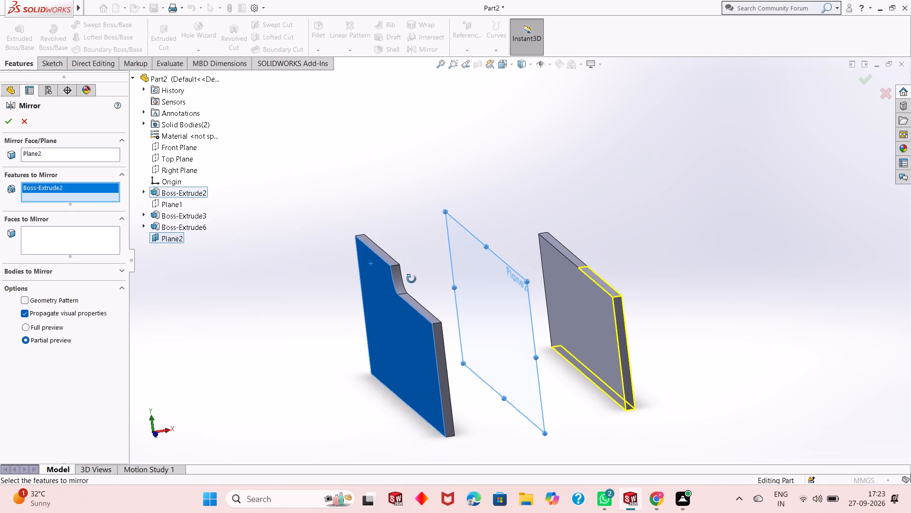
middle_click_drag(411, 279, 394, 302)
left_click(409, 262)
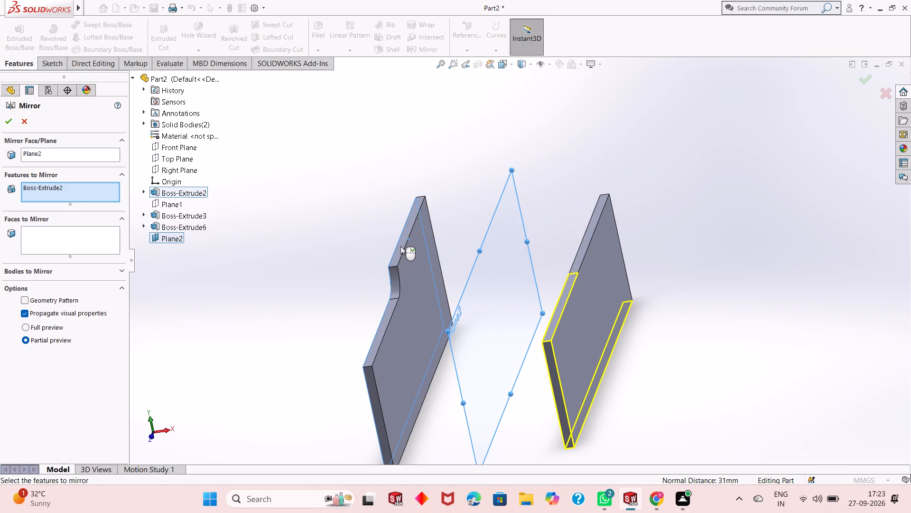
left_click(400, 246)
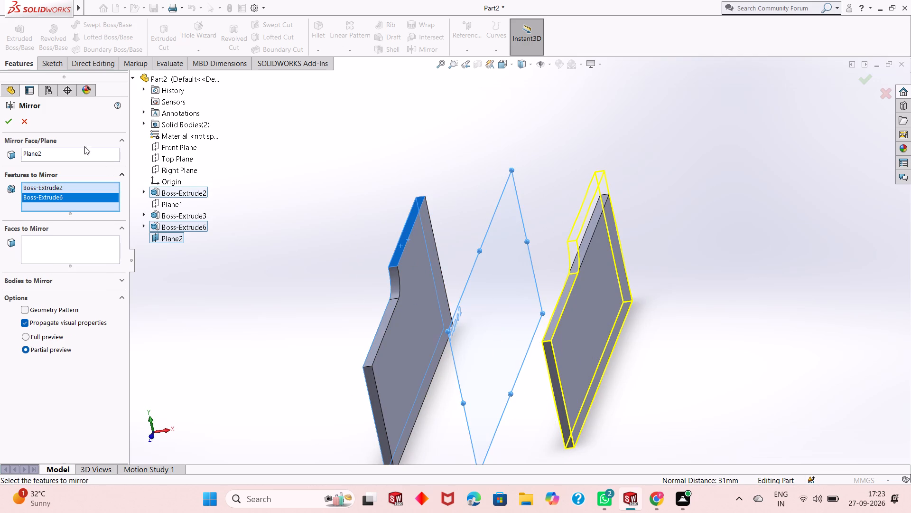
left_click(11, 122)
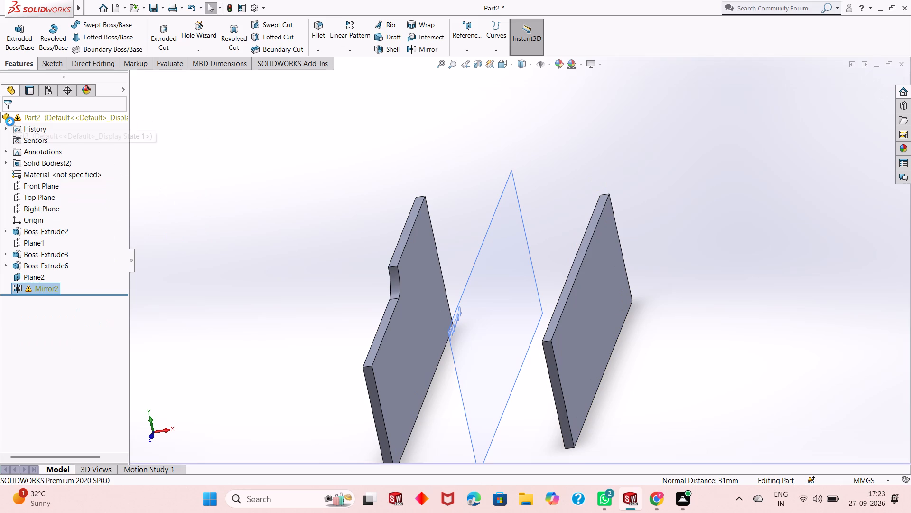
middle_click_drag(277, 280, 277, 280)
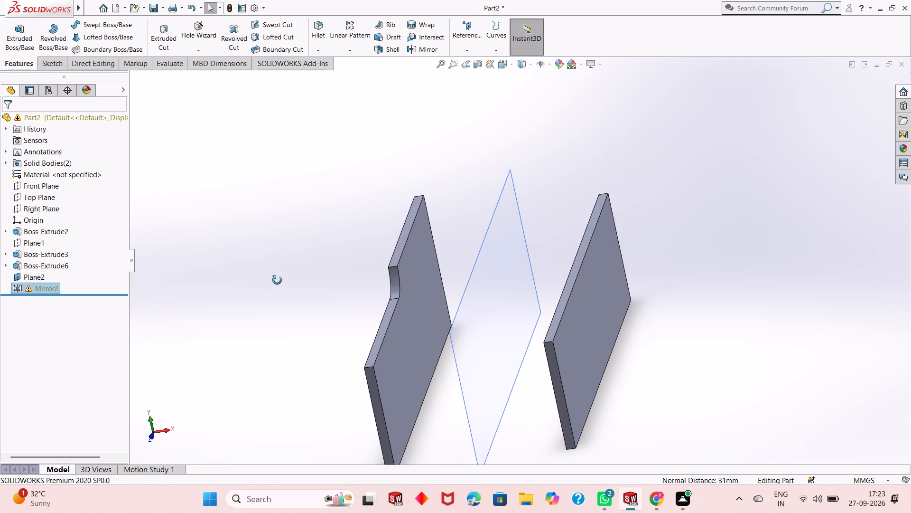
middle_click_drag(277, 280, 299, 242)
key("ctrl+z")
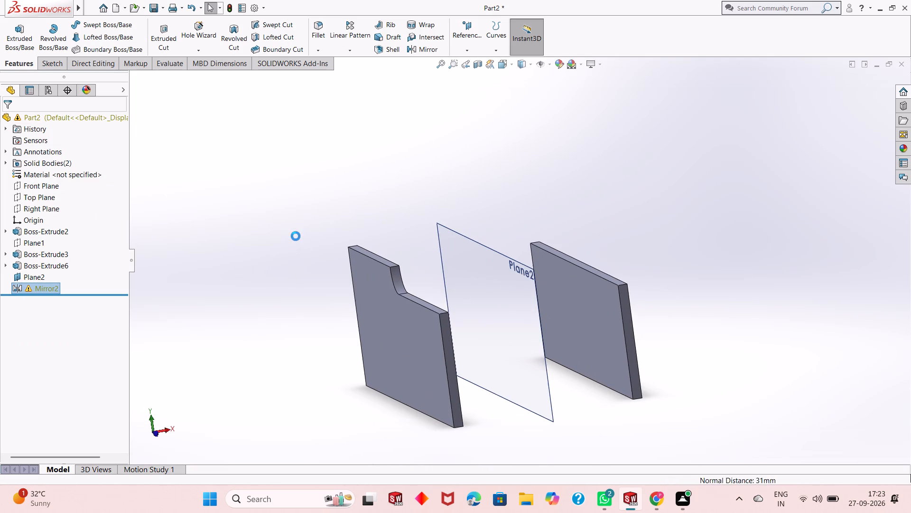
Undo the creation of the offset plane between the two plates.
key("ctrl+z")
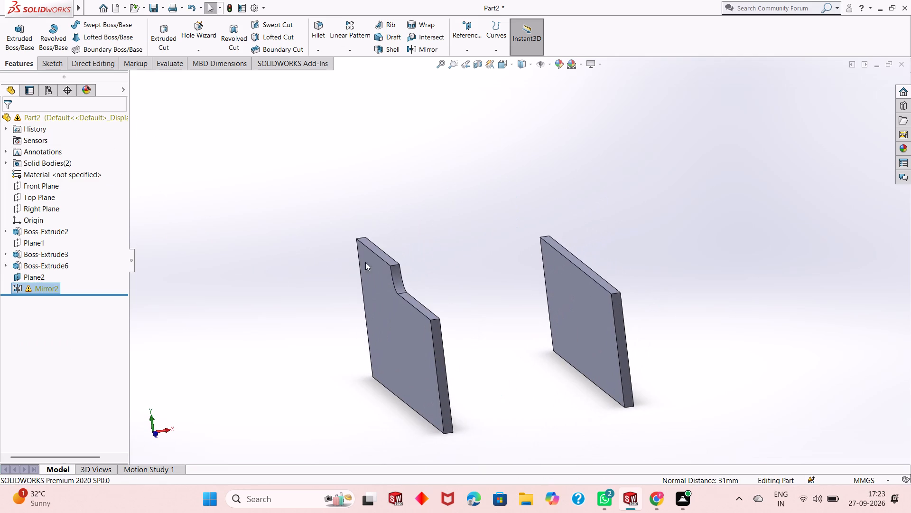
Examine the arc-notched plate and the plain second plate from several viewing angles.
middle_click_drag(464, 337, 464, 324)
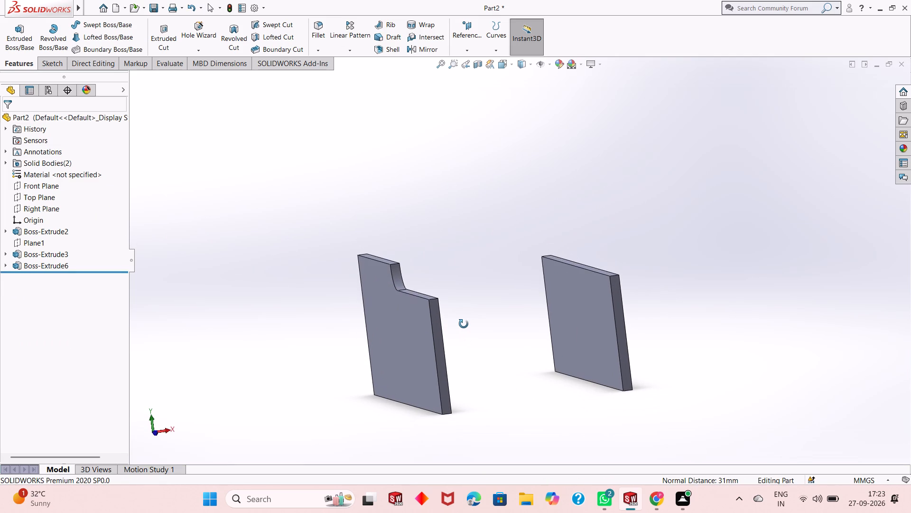
middle_click_drag(464, 324, 462, 324)
middle_click_drag(465, 304, 464, 312)
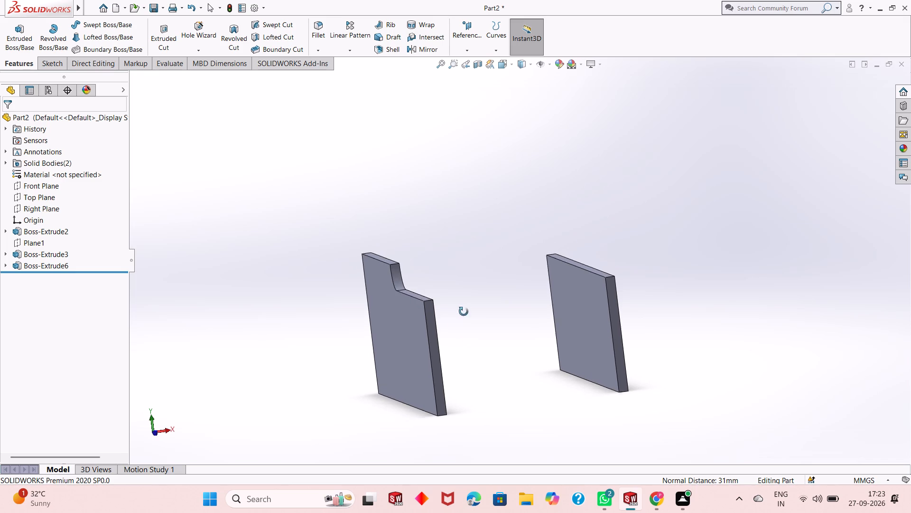
middle_click_drag(464, 312, 456, 326)
middle_click_drag(455, 324, 458, 296)
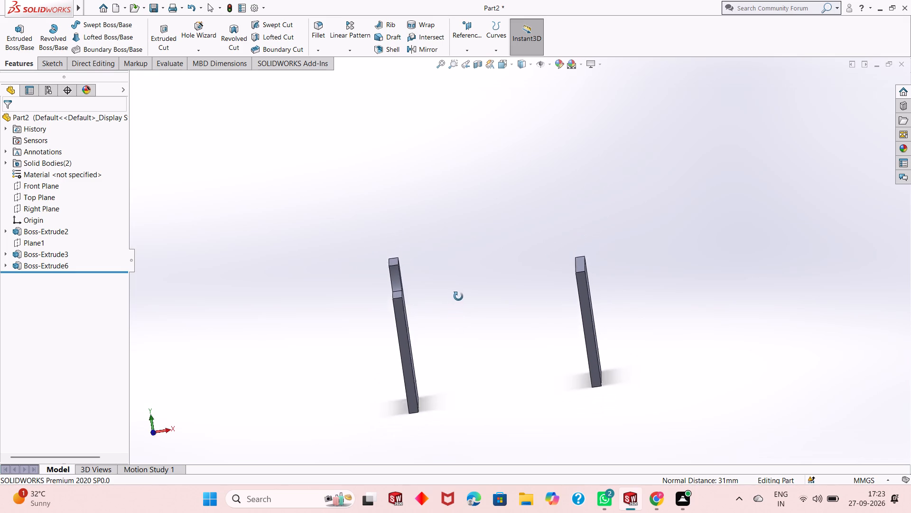
middle_click_drag(458, 296, 484, 307)
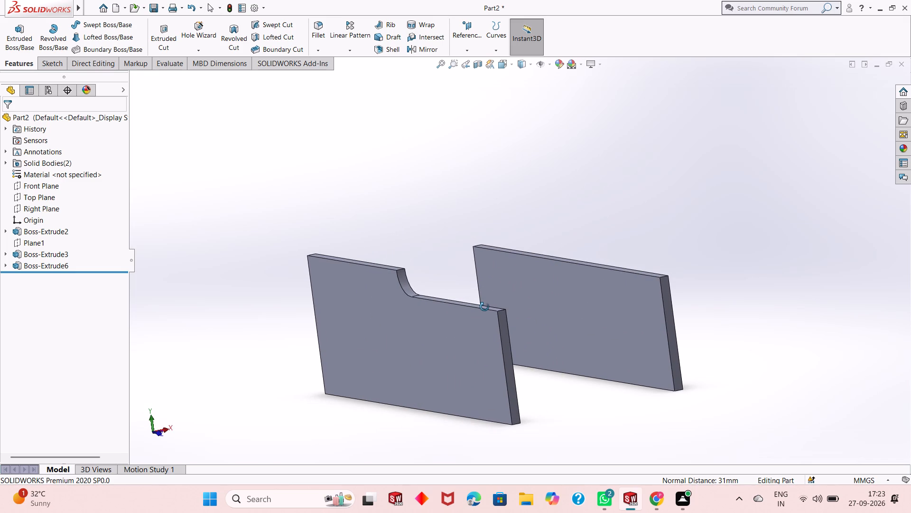
middle_click_drag(484, 307, 483, 308)
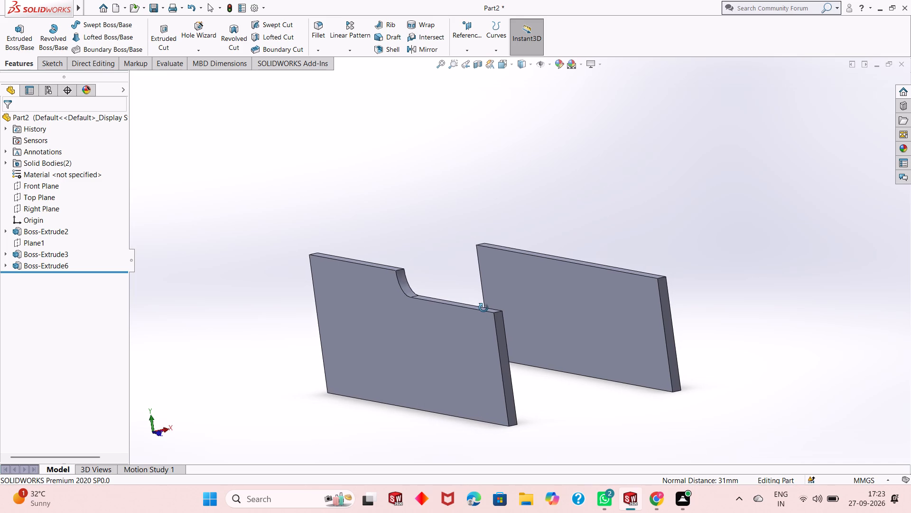
middle_click_drag(483, 308, 440, 342)
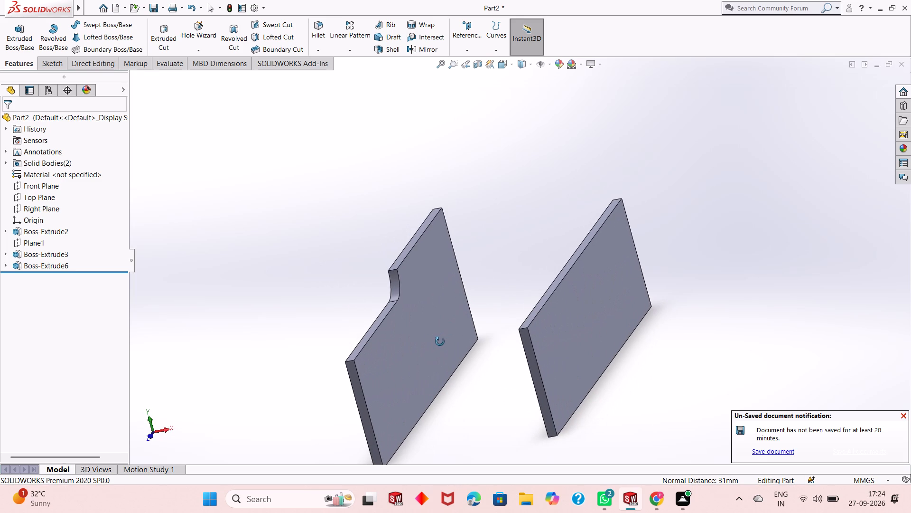
On the second plate's outer face, sketch the top section's bottom, end and 62 mm top lines, following the first plate's raised outline.
middle_click_drag(440, 342, 440, 342)
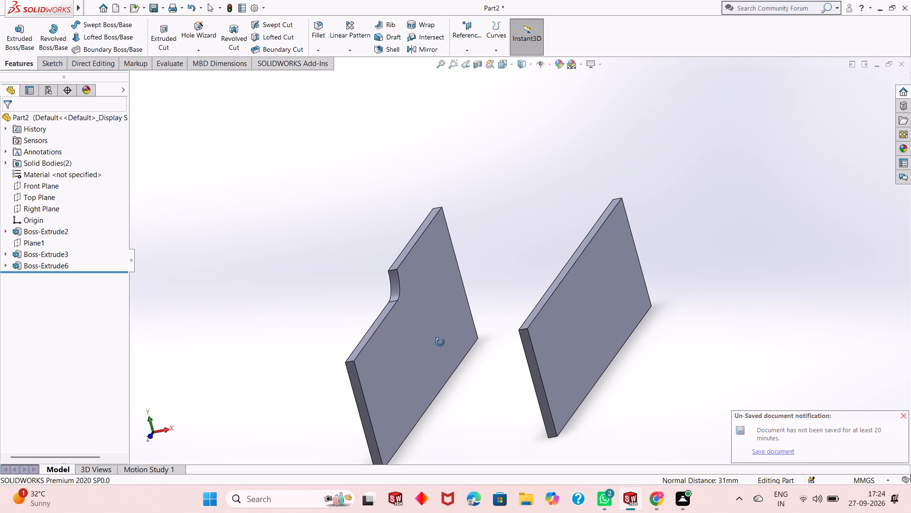
middle_click_drag(440, 342, 448, 339)
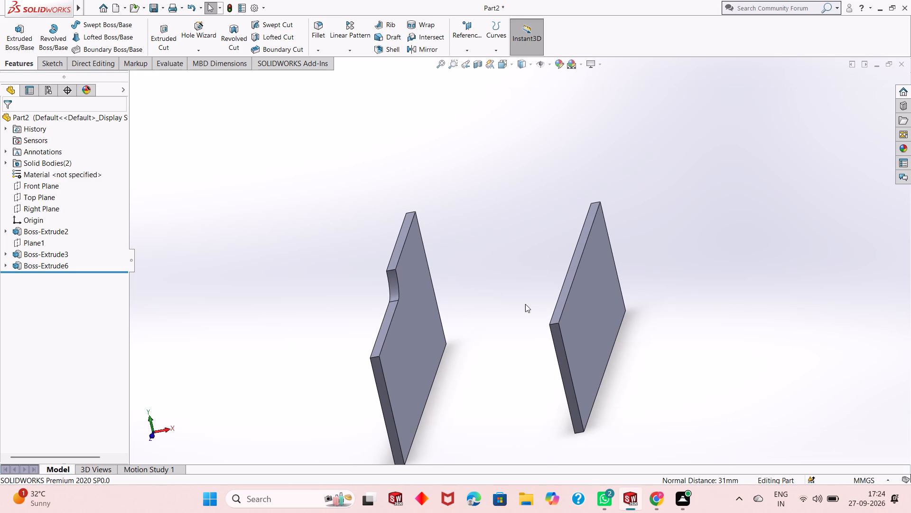
left_click(610, 269)
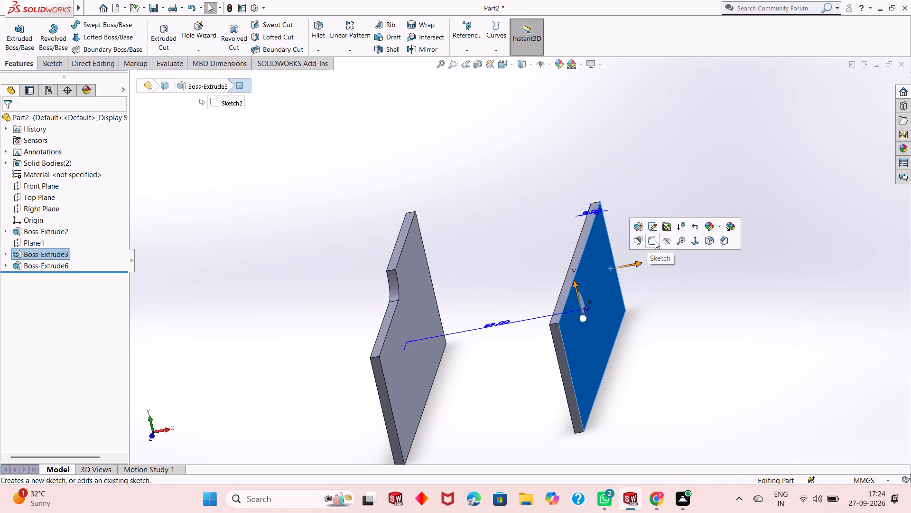
left_click(655, 240)
key("ctrl+9")
key("ctrl+8")
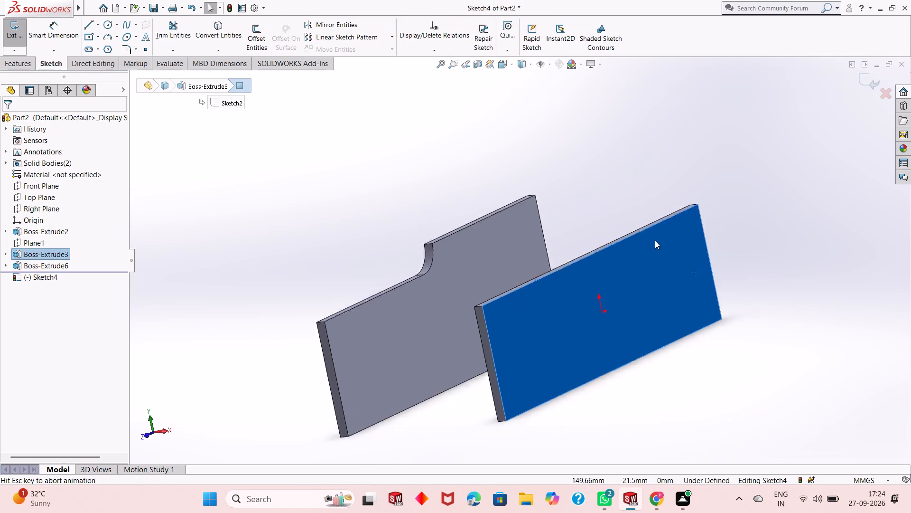
key("Escape")
key("Escape")
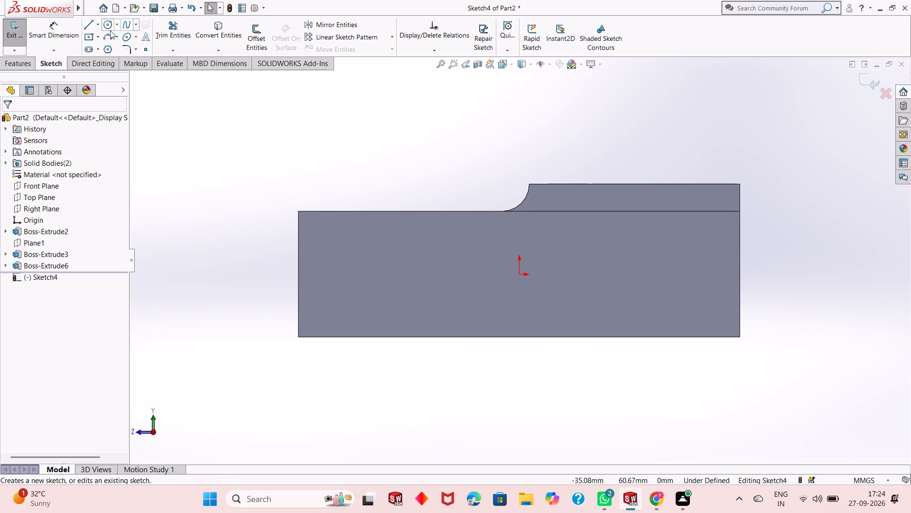
left_click(90, 30)
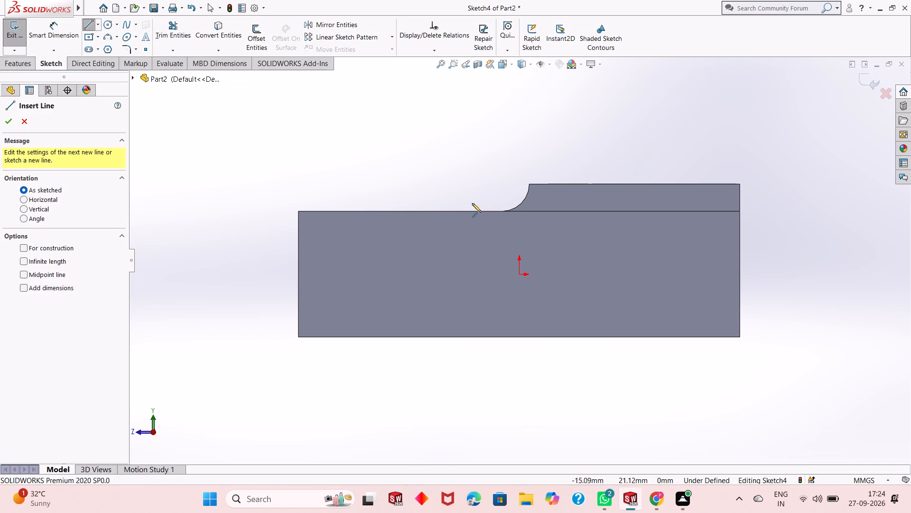
left_click(503, 213)
left_click(740, 213)
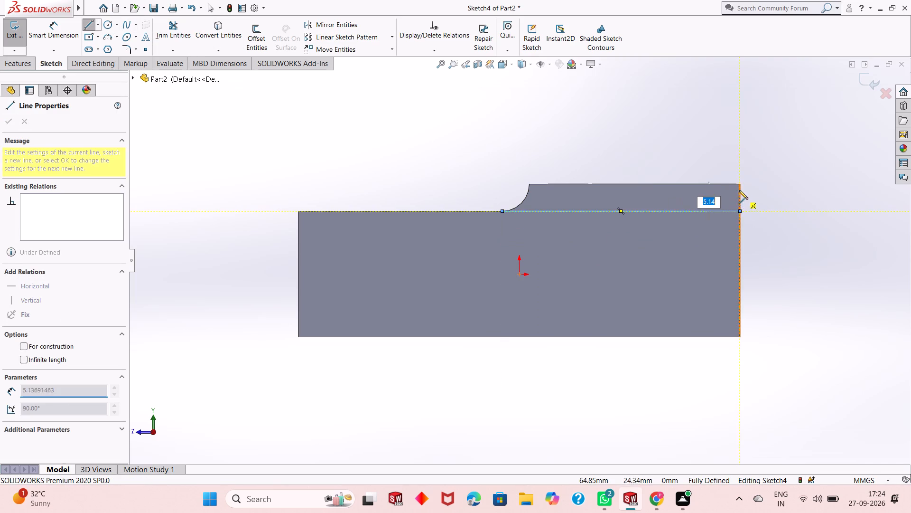
left_click(739, 182)
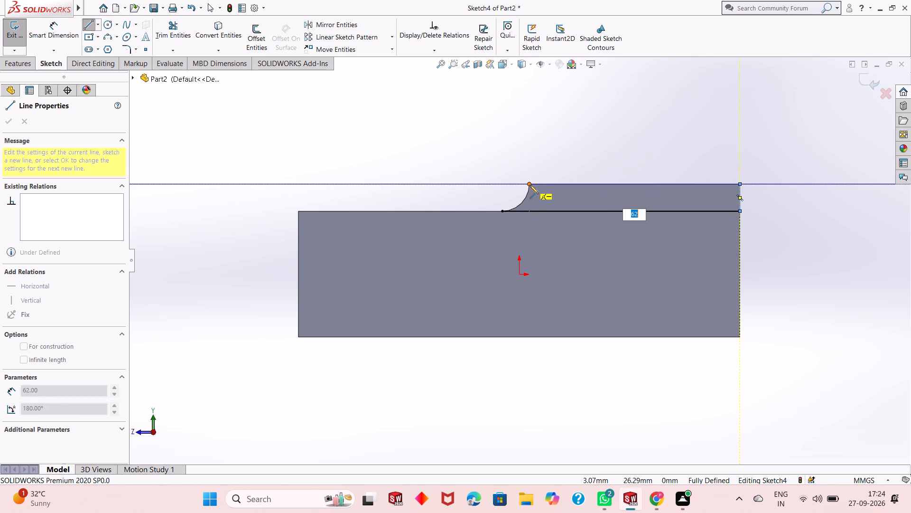
left_click(530, 185)
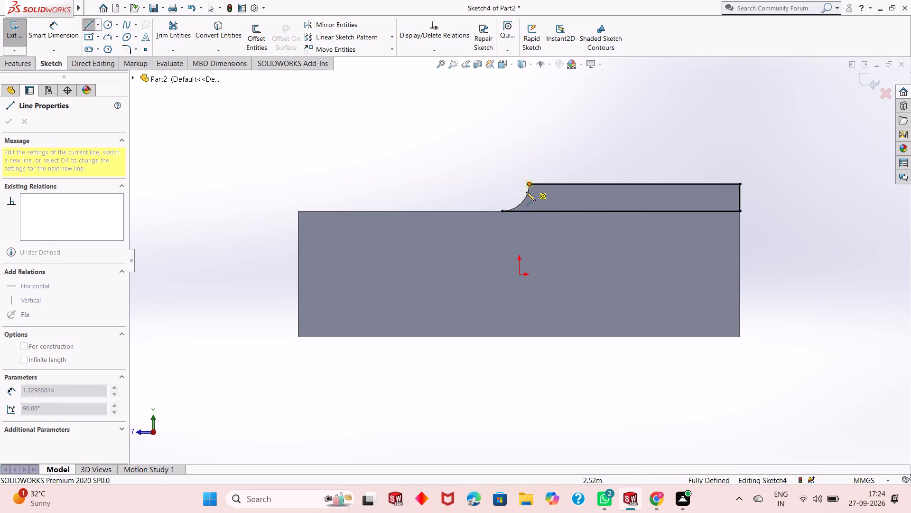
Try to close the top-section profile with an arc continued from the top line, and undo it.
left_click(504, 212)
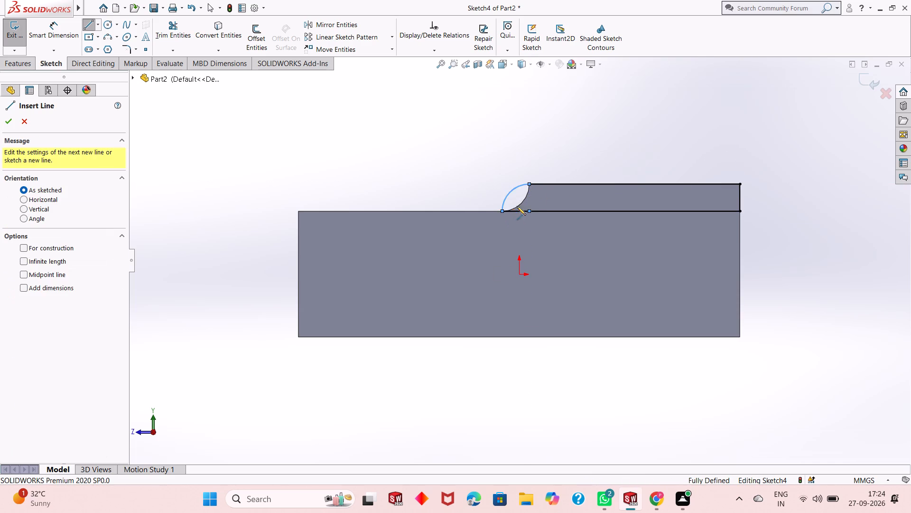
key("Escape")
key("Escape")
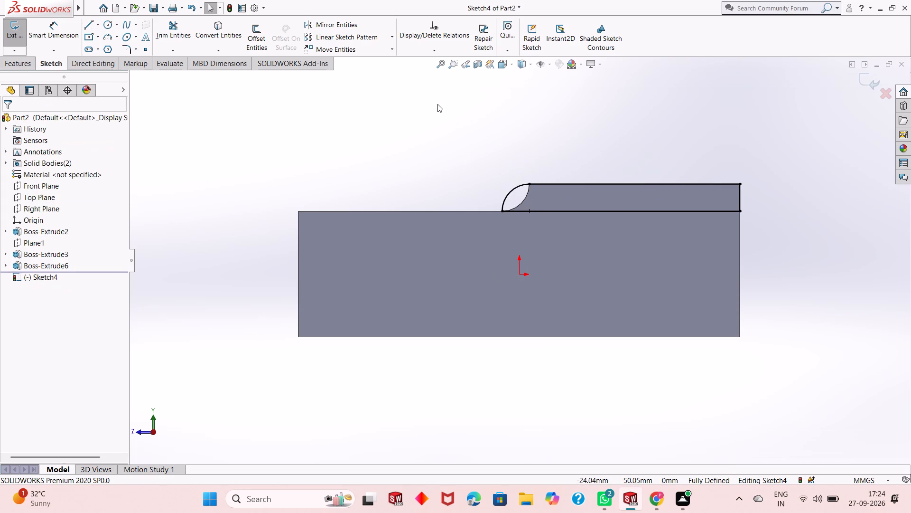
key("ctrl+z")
Close the profile with a concave three-point arc from the top line's open end to the bottom line's start.
left_click(102, 35)
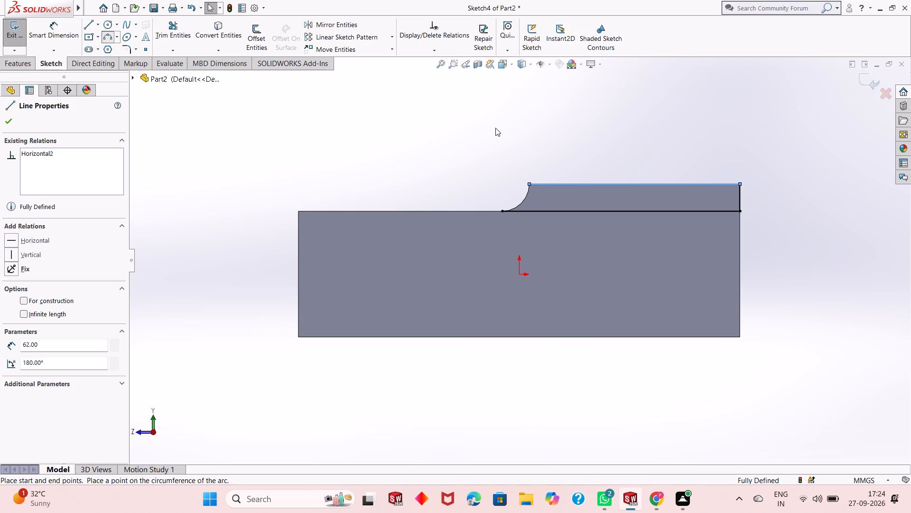
left_click(531, 185)
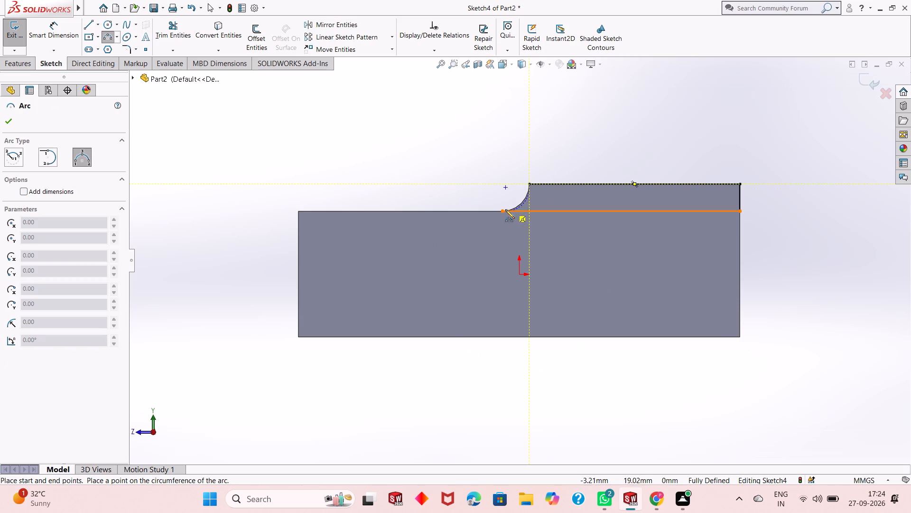
left_click(502, 210)
left_click(520, 202)
key("Escape")
key("Escape")
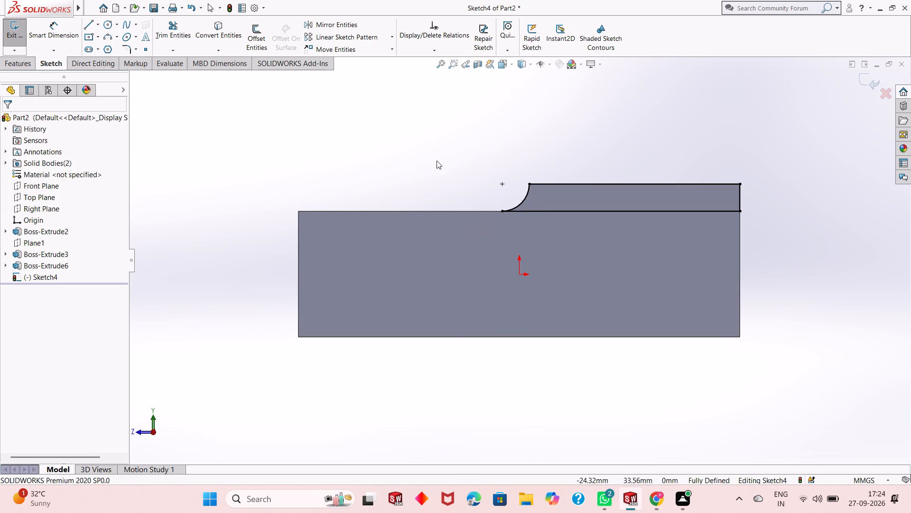
key("Escape")
key("Escape")
key("Escape")
Extrude the top-section profile 3 mm in the reversed direction, flush with the second plate's thickness and merged with it.
middle_click_drag(487, 163, 488, 180)
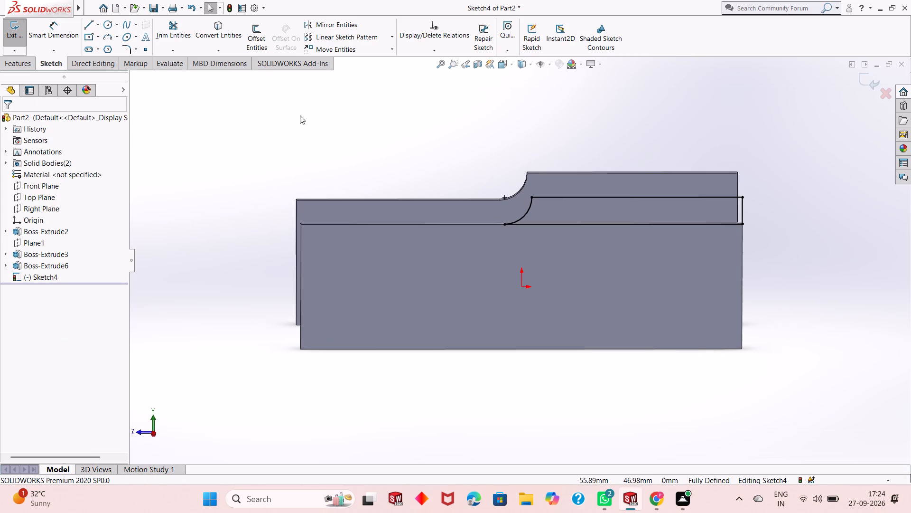
left_click(19, 61)
left_click(19, 38)
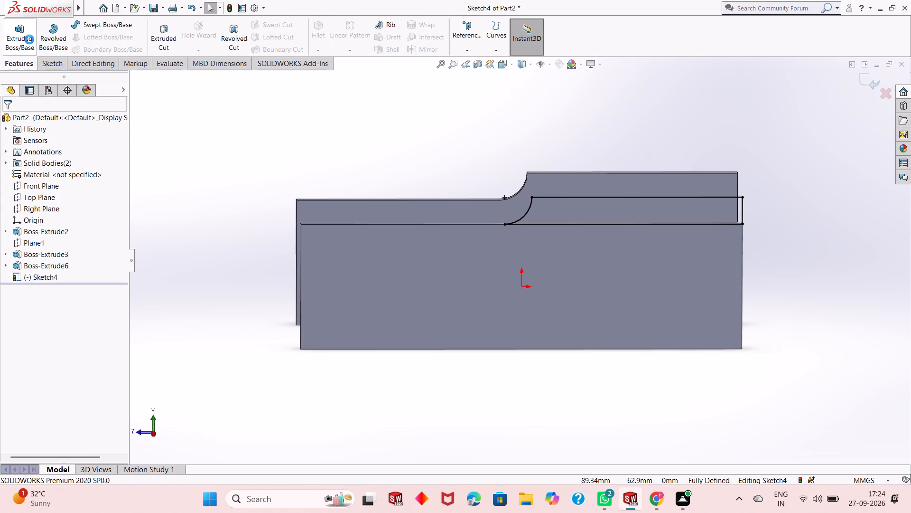
middle_click_drag(222, 180, 271, 258)
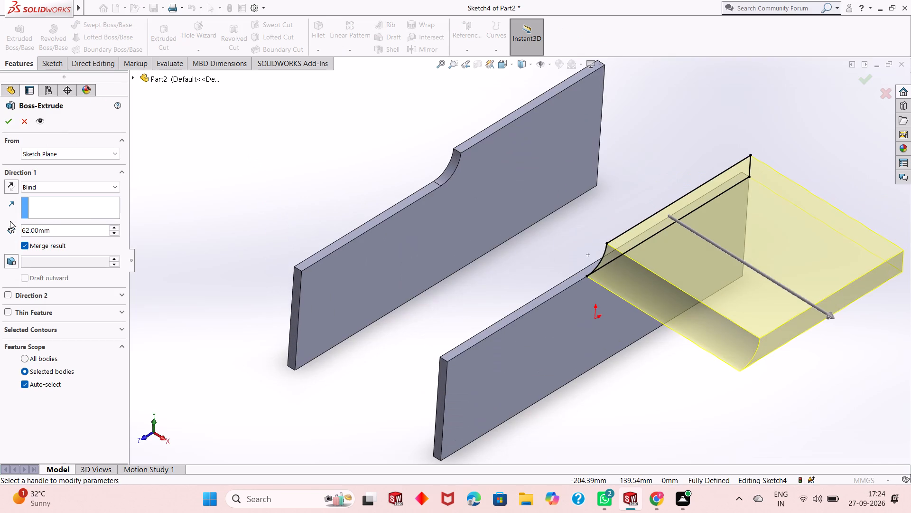
left_click(12, 187)
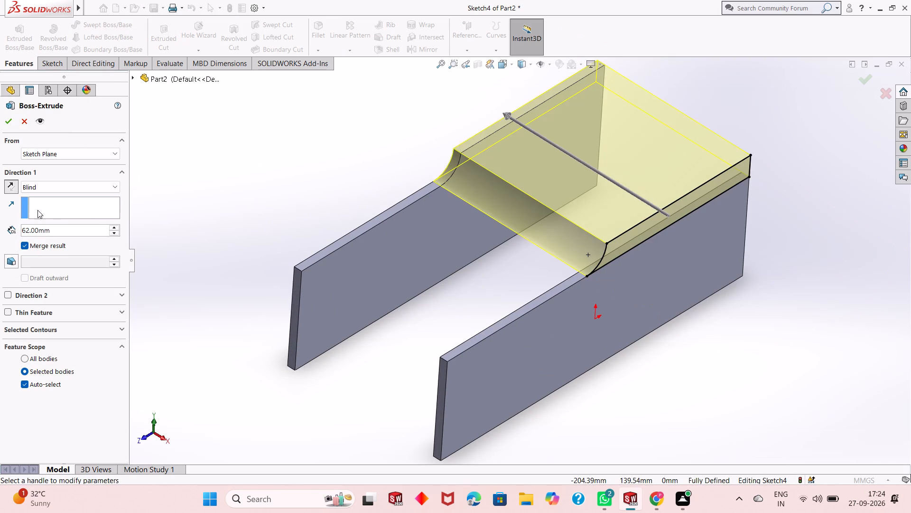
double_click(56, 233)
key("3")
key("Return")
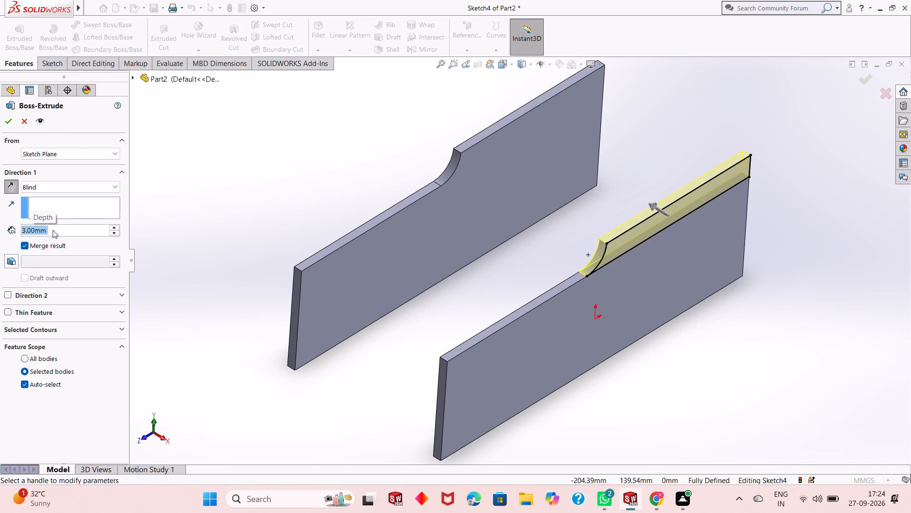
left_click(12, 126)
On the top face of the first plate's raised section, sketch a 56 x 62 mm rectangle of lines spanning the gap between the plates.
middle_click_drag(464, 263, 470, 243)
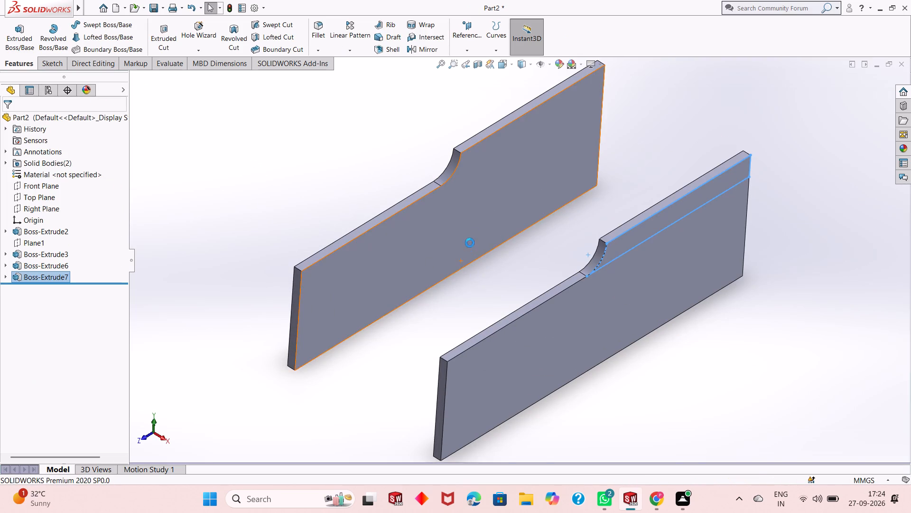
middle_click_drag(470, 243, 475, 212)
middle_click_drag(474, 212, 535, 224)
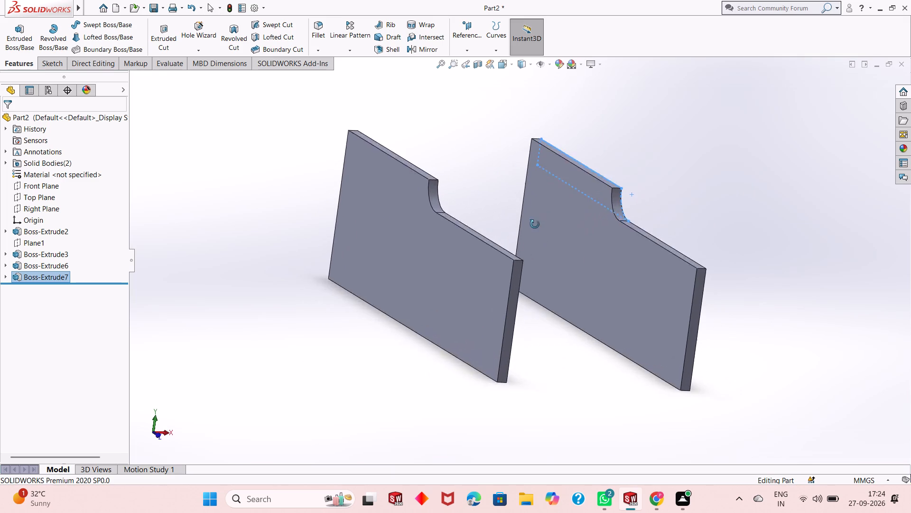
middle_click_drag(535, 224, 531, 235)
key("Escape")
middle_click_drag(565, 187, 521, 261)
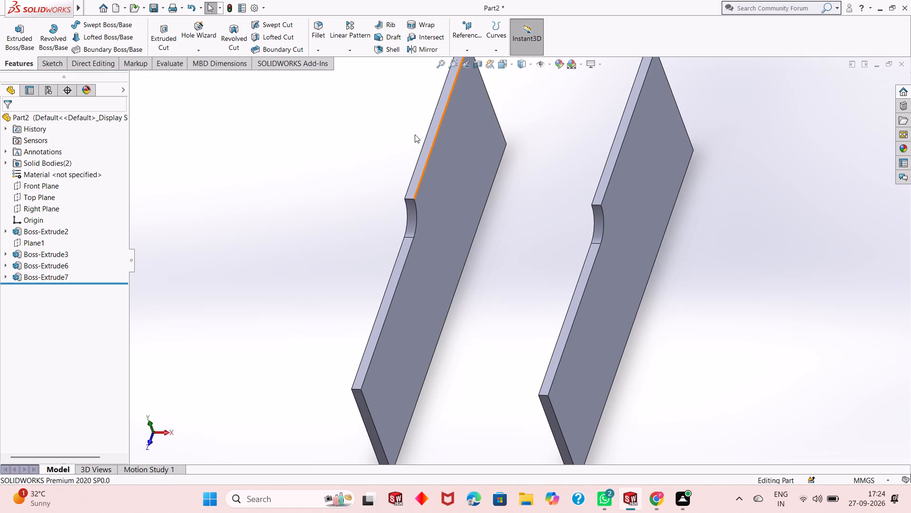
left_click(423, 152)
left_click(464, 124)
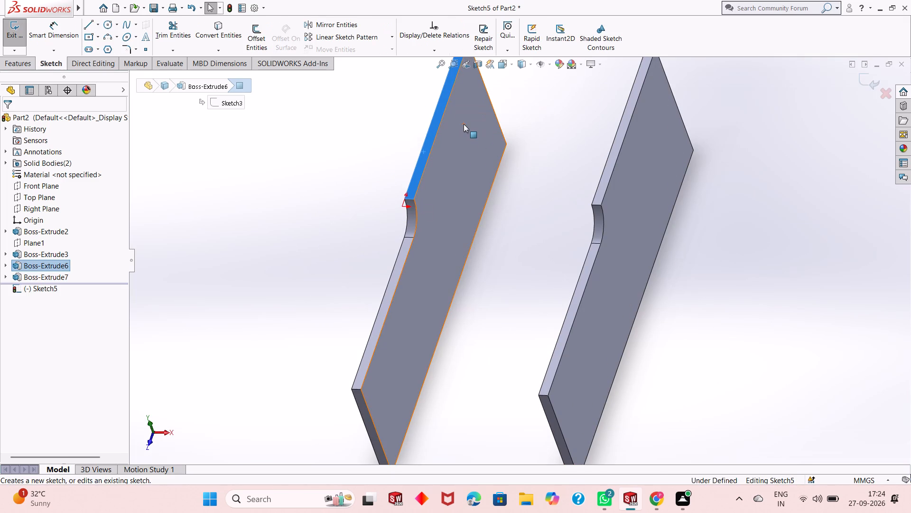
key("ctrl+8")
key("Escape")
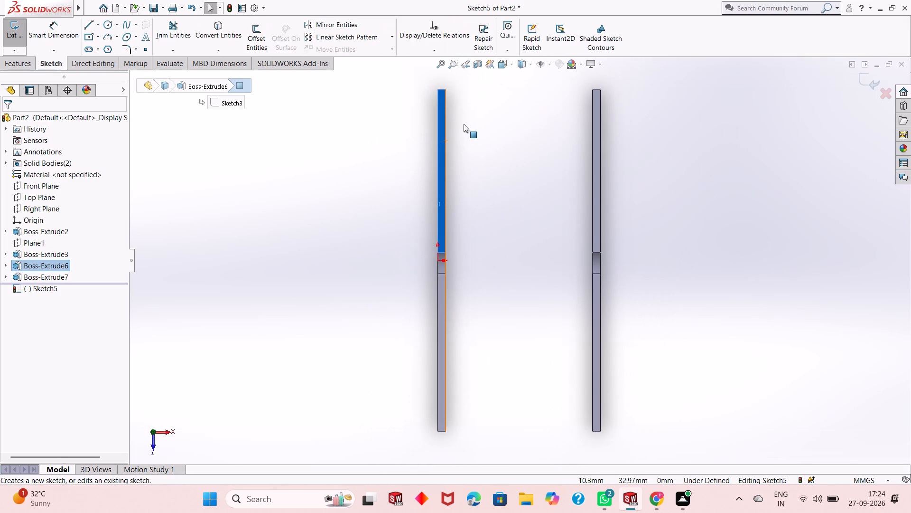
scroll(506, 100, "down", 2)
left_click(89, 29)
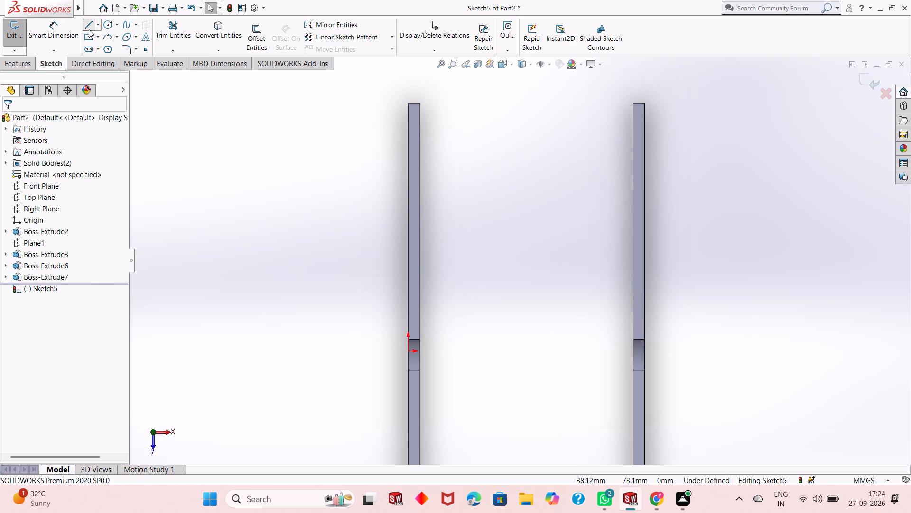
left_click(419, 103)
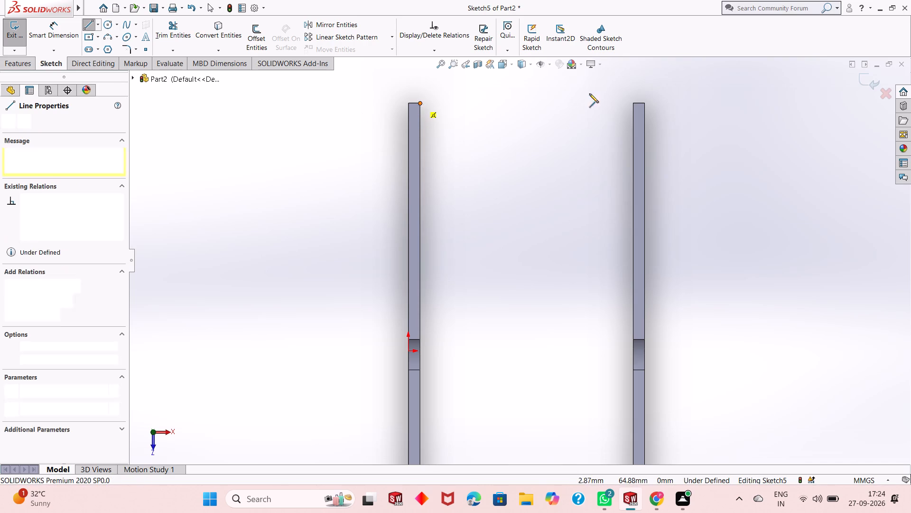
left_click(633, 103)
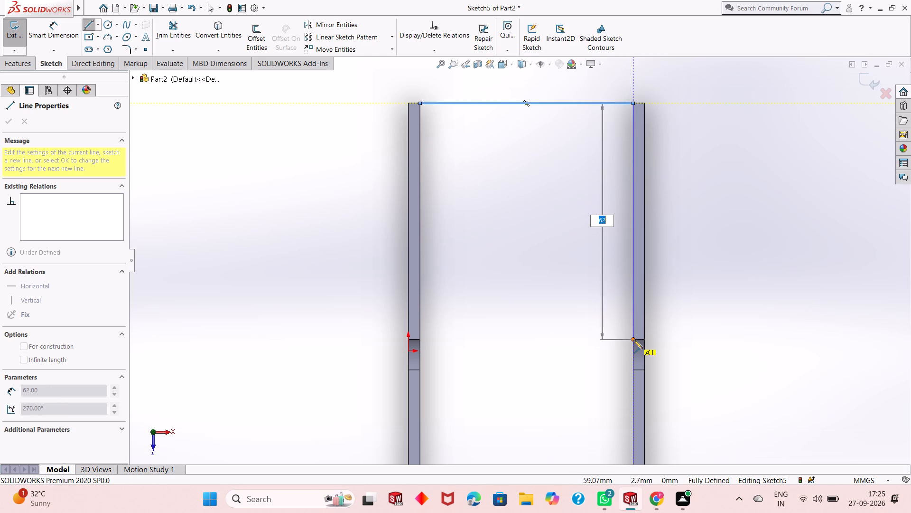
left_click(633, 339)
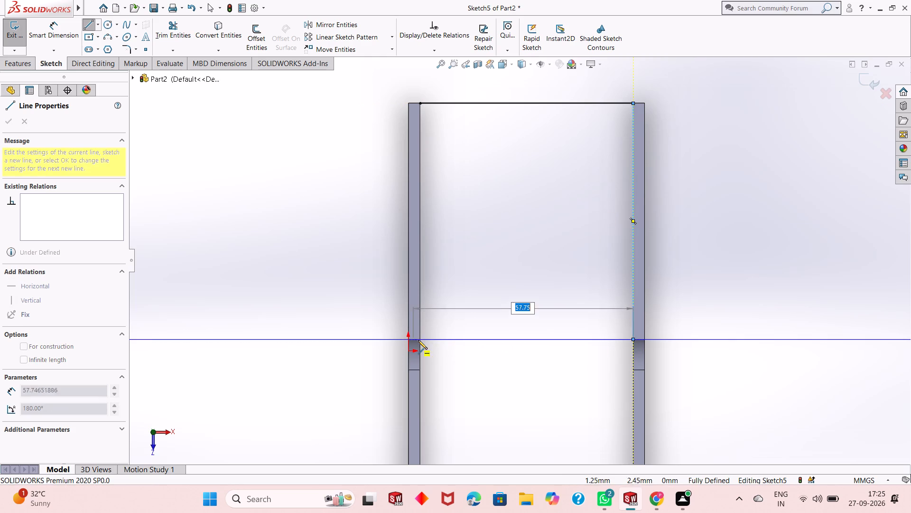
left_click(419, 340)
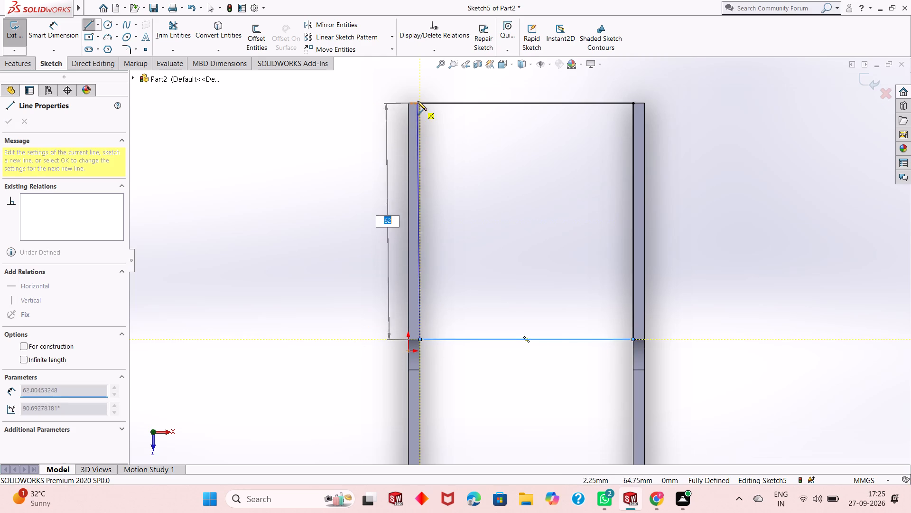
left_click(419, 103)
key("Escape")
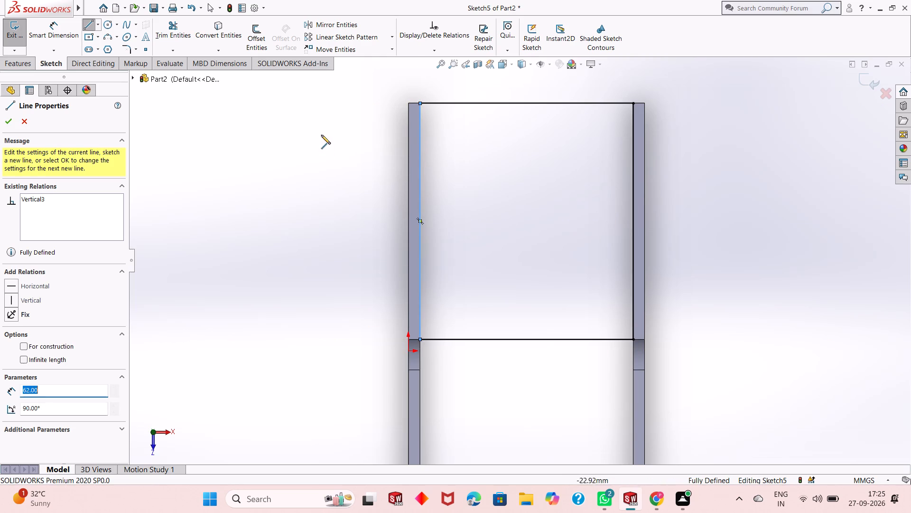
key("Escape")
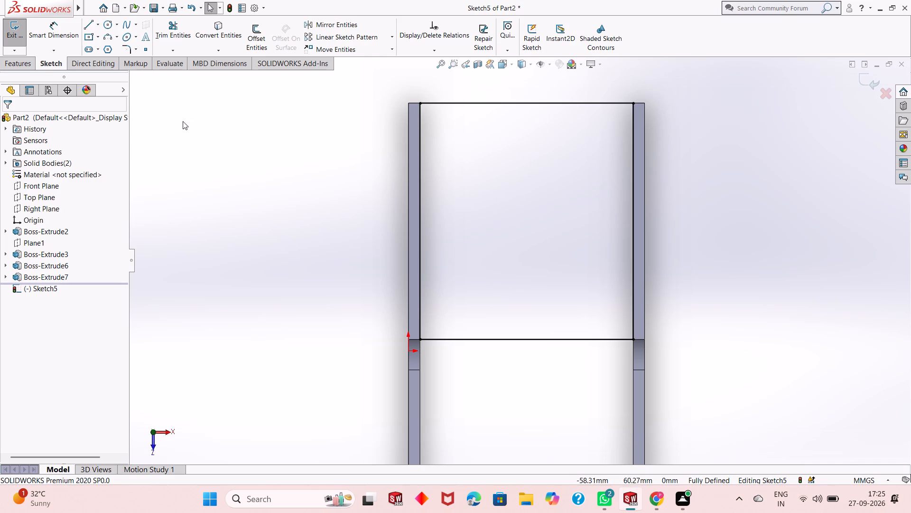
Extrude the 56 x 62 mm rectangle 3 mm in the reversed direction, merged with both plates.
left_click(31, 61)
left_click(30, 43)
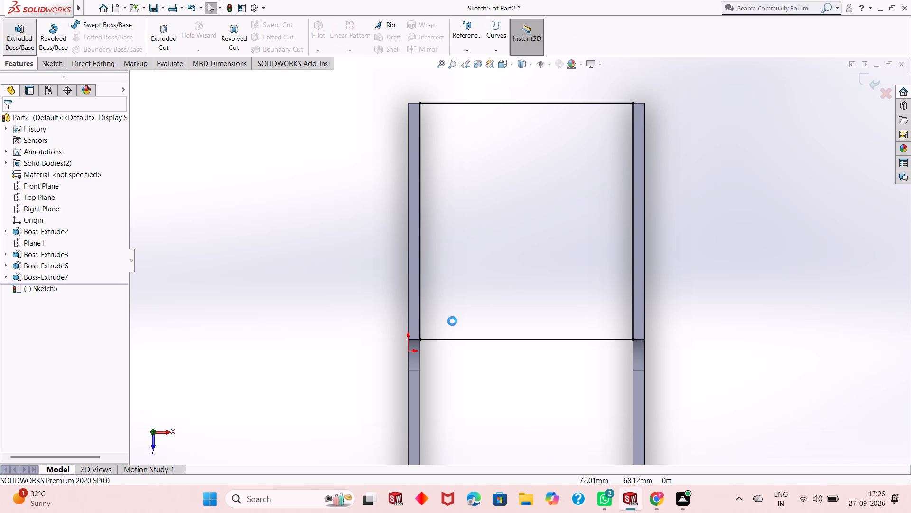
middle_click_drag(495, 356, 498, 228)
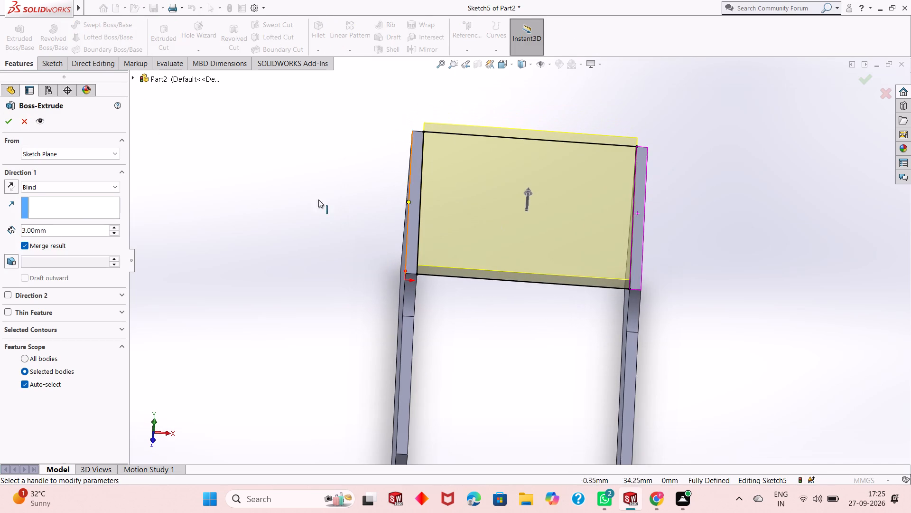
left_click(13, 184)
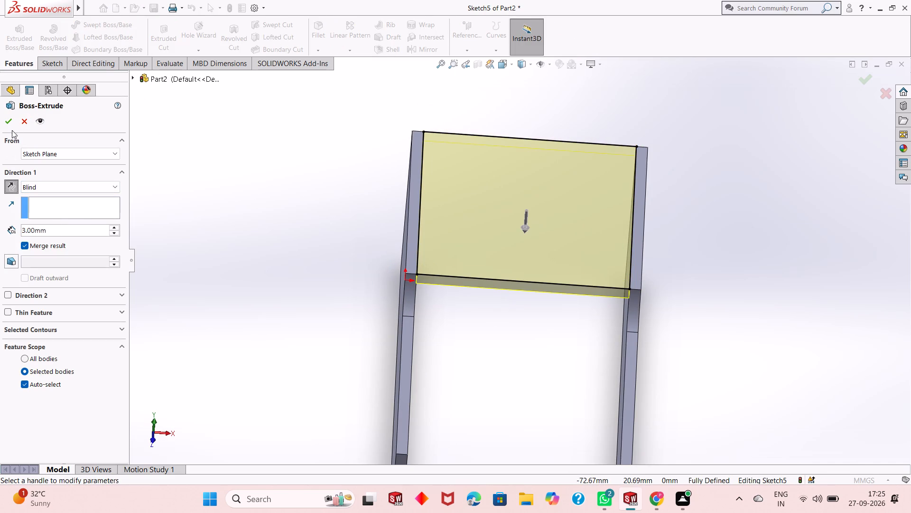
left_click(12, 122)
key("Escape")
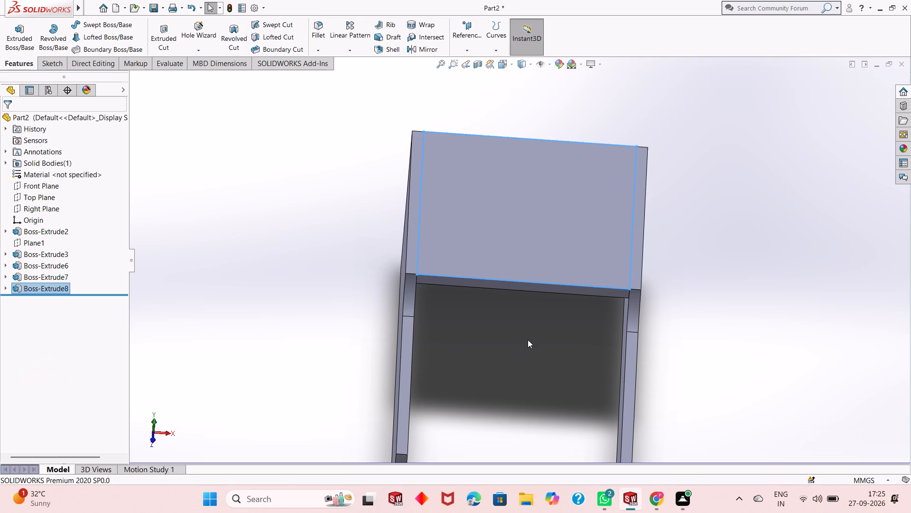
Examine where the top plate meets the side plates and their concave curved ends, from above and below.
middle_click_drag(527, 340, 527, 285)
scroll(521, 285, "up", 2)
middle_click_drag(544, 334, 558, 340)
scroll(512, 335, "down", 3)
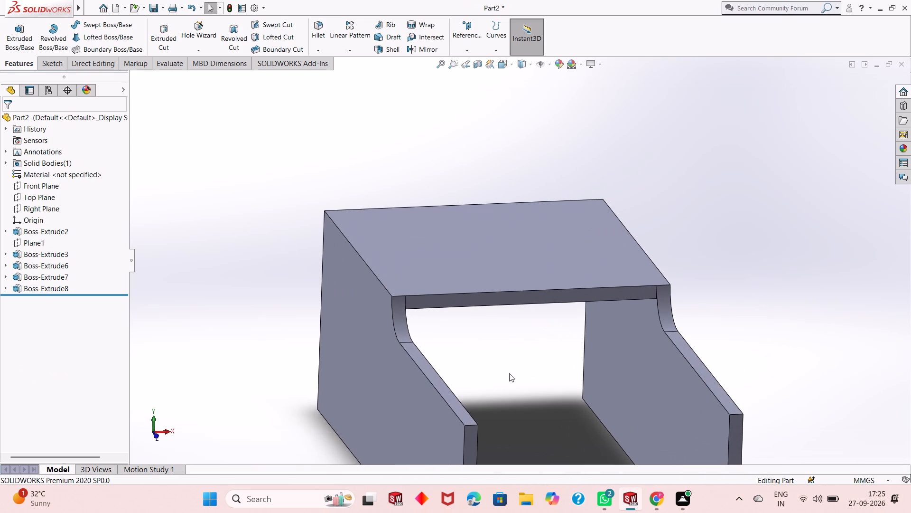
scroll(467, 335, "down", 1)
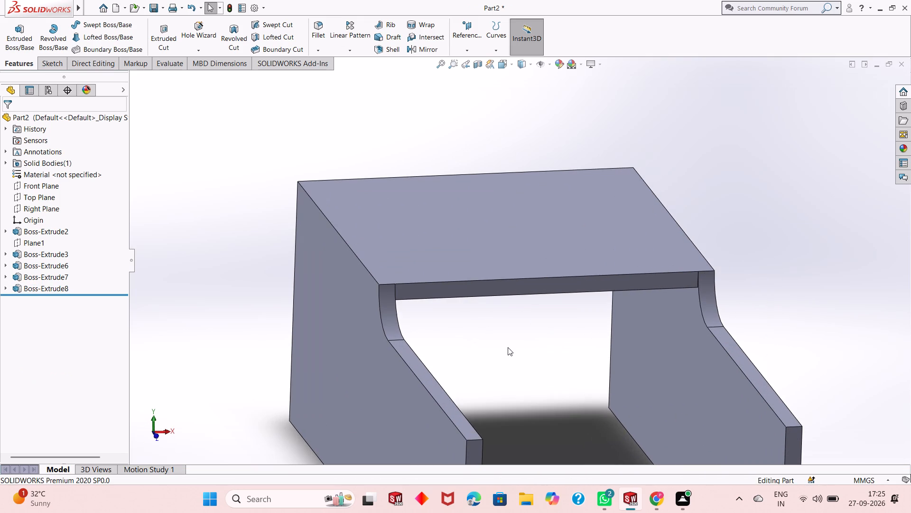
middle_click_drag(508, 350, 471, 266)
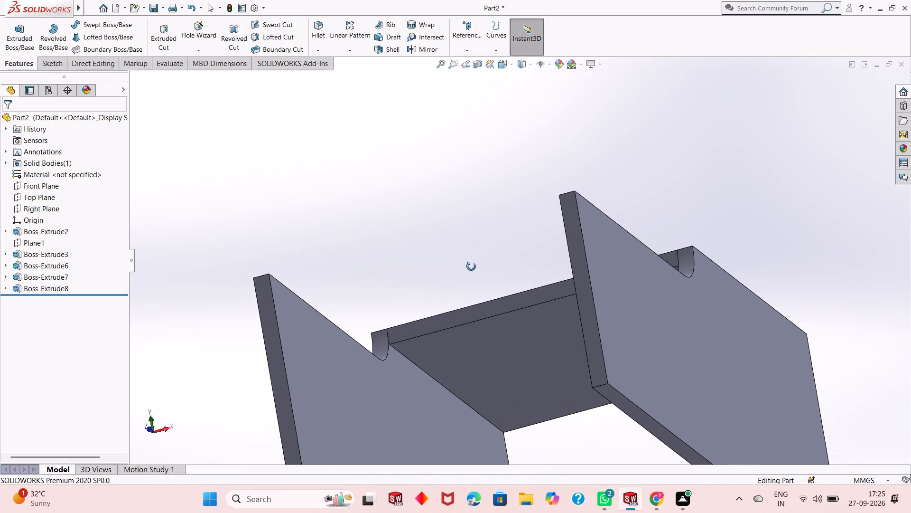
middle_click_drag(471, 266, 477, 283)
scroll(457, 288, "down", 5)
middle_click_drag(457, 350, 443, 351)
scroll(440, 370, "up", 2)
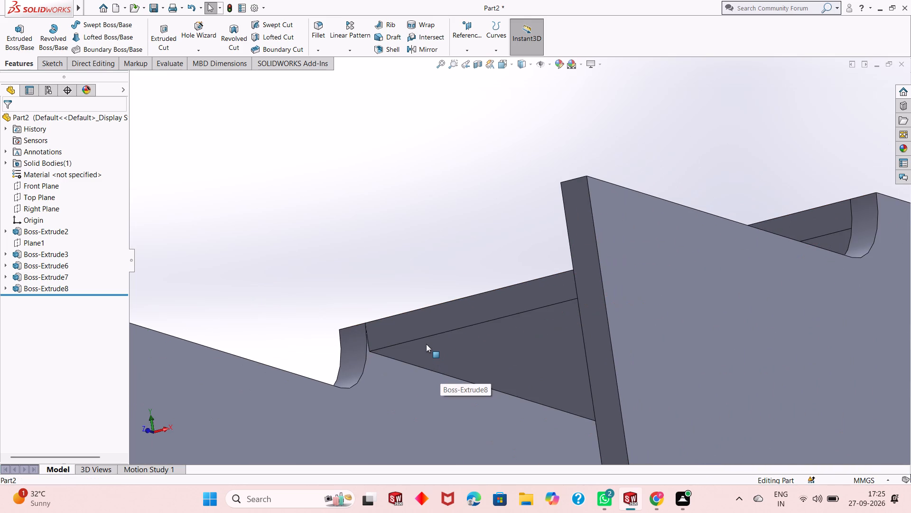
middle_click_drag(422, 374, 449, 415)
scroll(449, 413, "up", 1)
middle_click(503, 392)
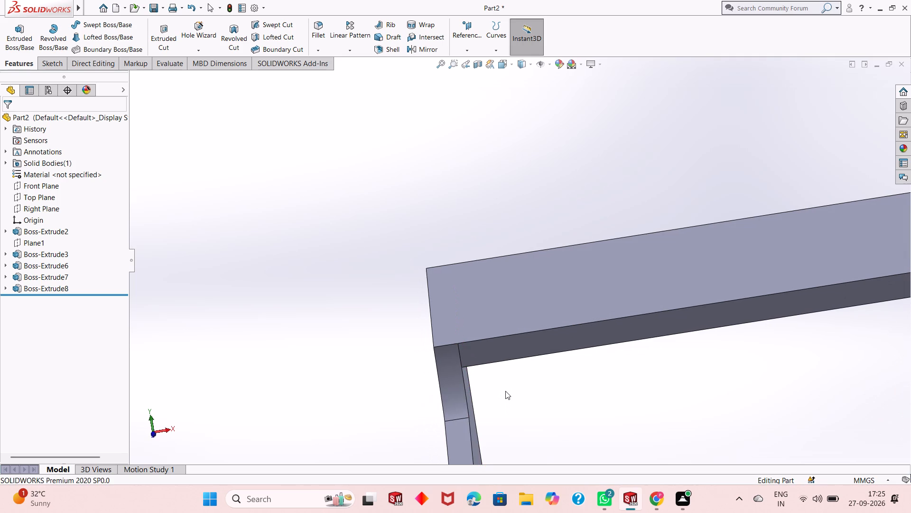
middle_click_drag(505, 391, 489, 394)
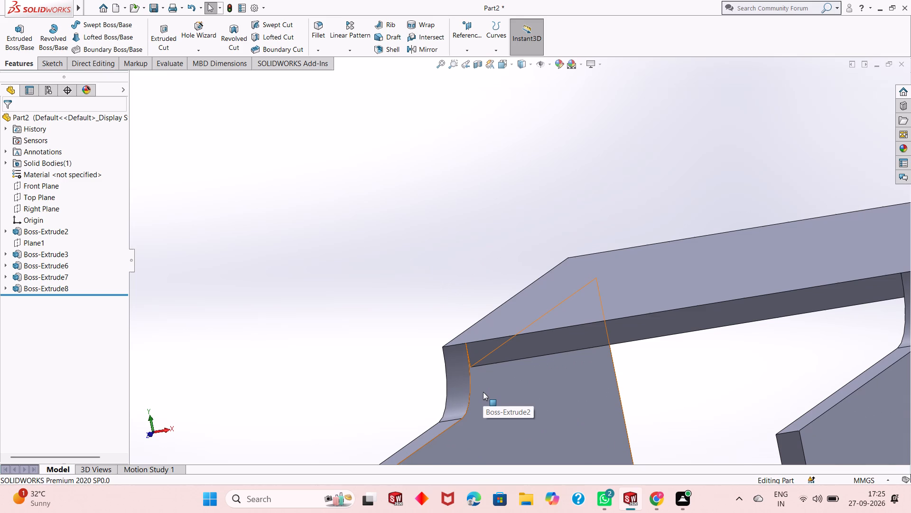
scroll(483, 392, "up", 1)
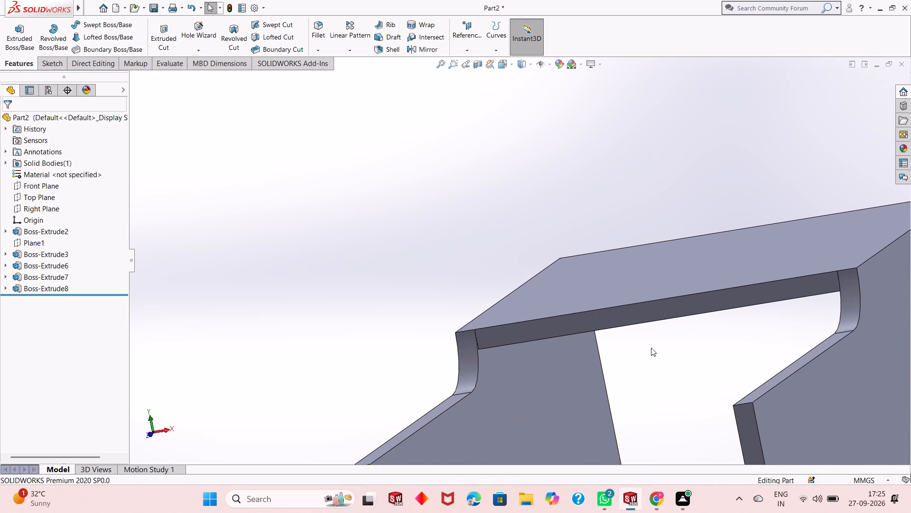
scroll(511, 363, "down", 1)
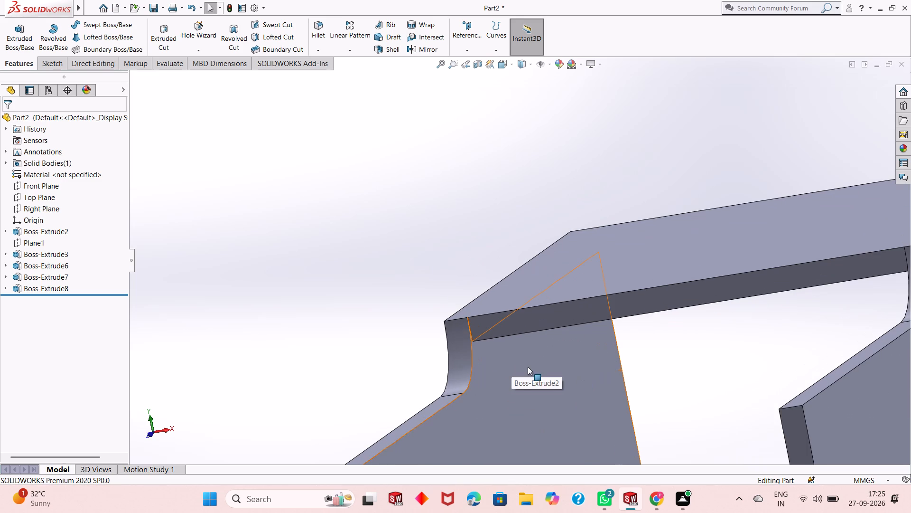
Undo the top-plate extrusion and the lines of its 56 x 62 mm rectangle, keeping the sketch open.
key("ctrl+z")
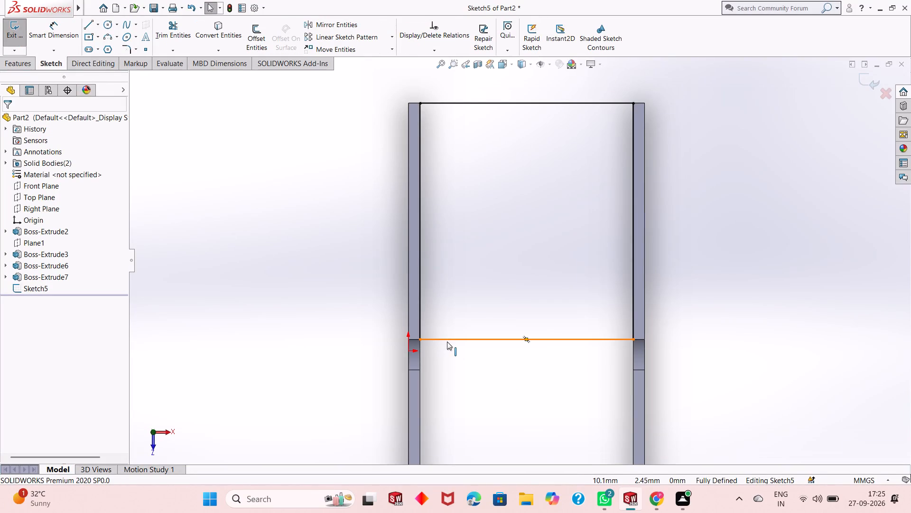
key("ctrl+z")
key("ctrl+z")
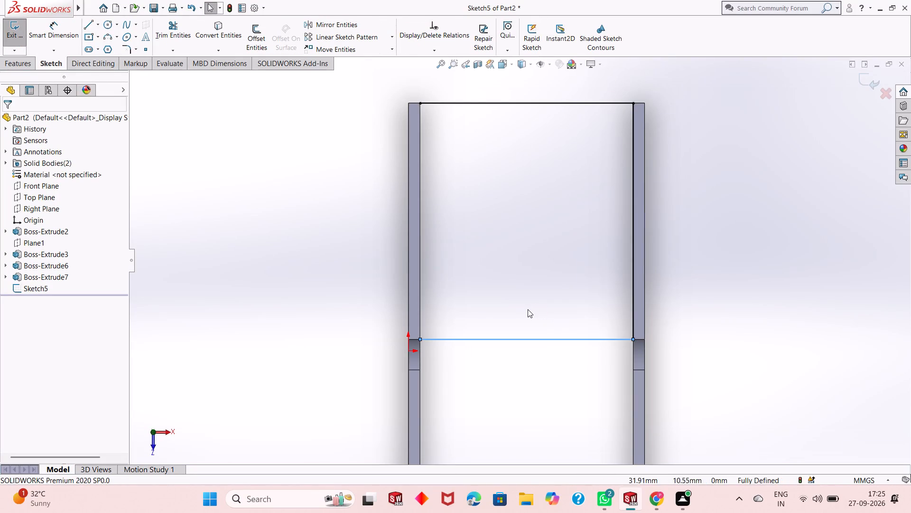
key("ctrl+z")
key("ctrl+z")
key("ctrl+z")
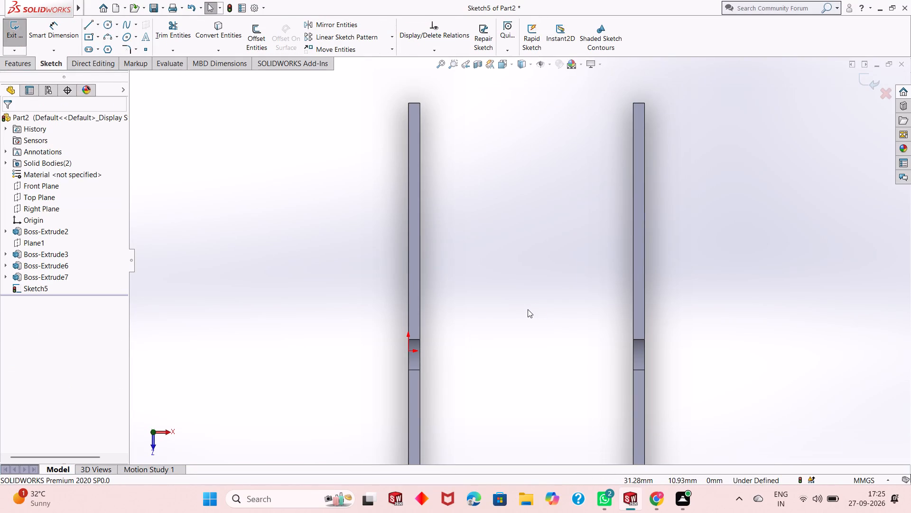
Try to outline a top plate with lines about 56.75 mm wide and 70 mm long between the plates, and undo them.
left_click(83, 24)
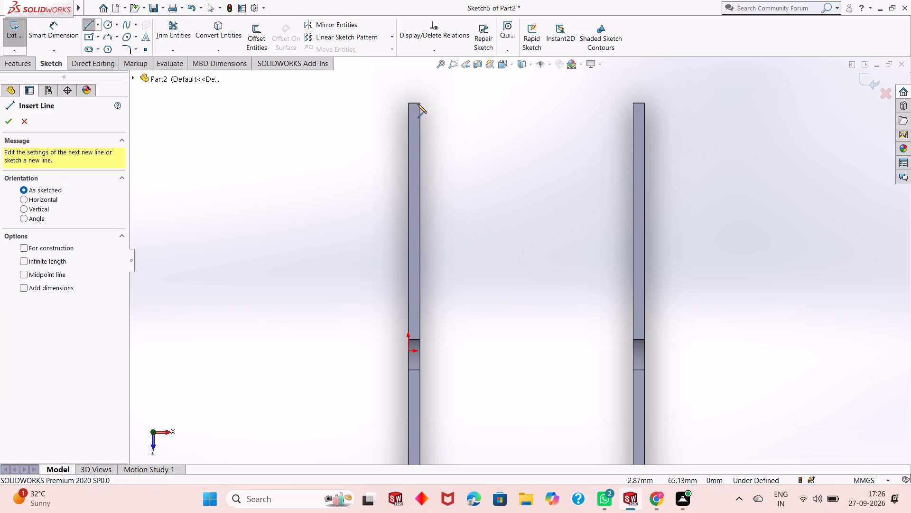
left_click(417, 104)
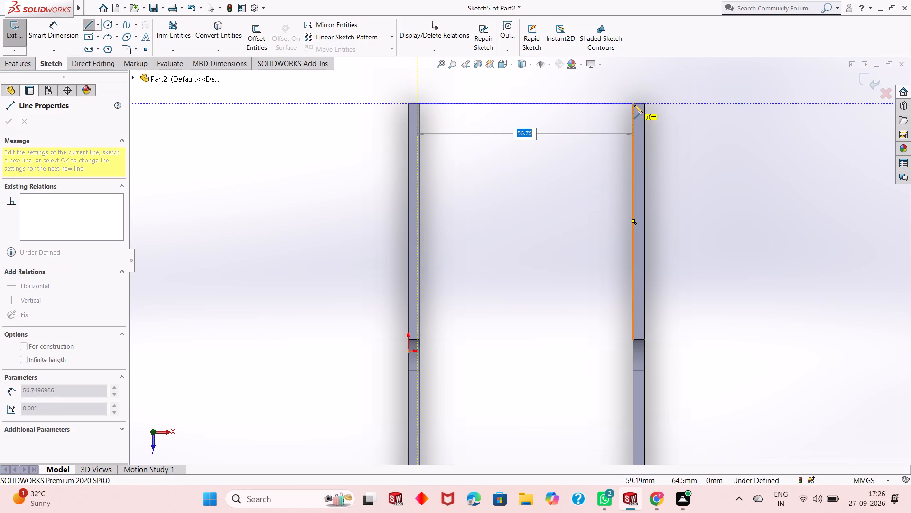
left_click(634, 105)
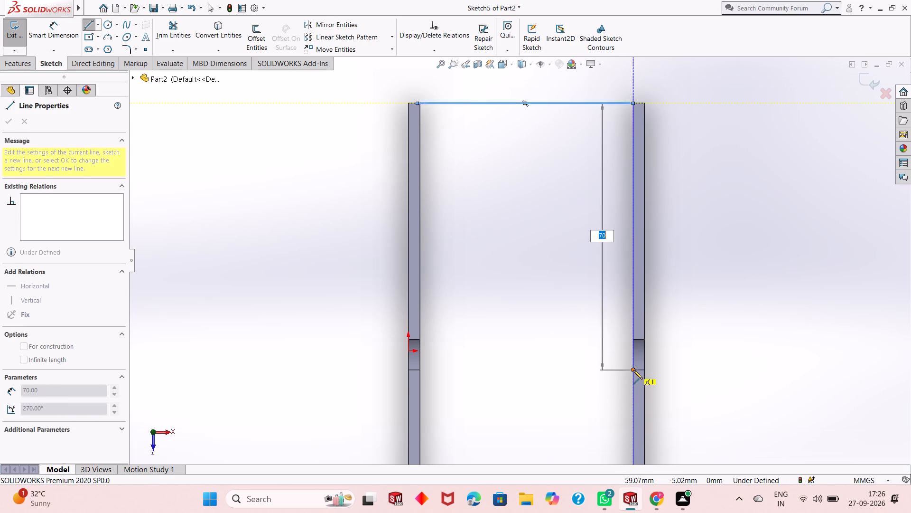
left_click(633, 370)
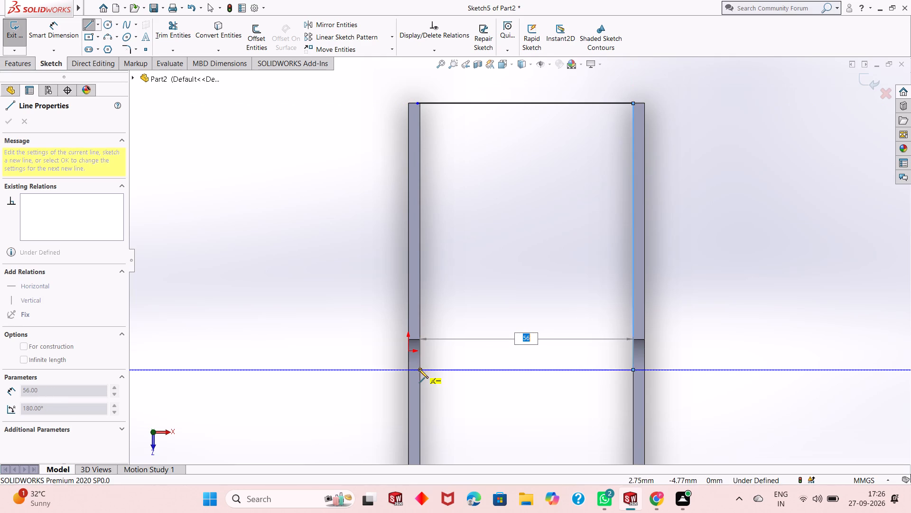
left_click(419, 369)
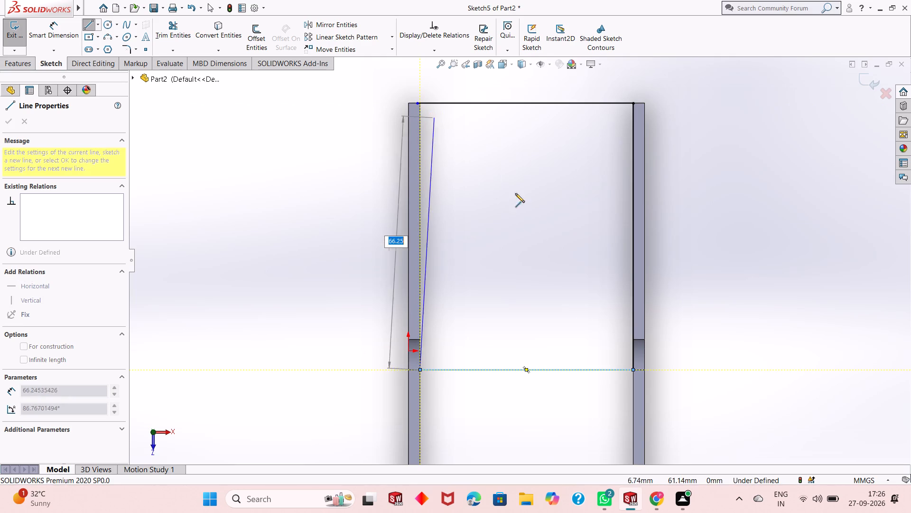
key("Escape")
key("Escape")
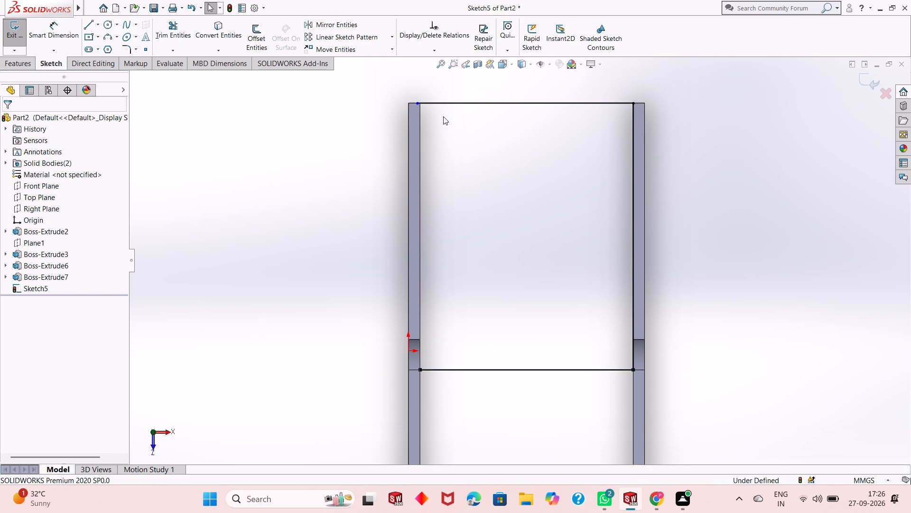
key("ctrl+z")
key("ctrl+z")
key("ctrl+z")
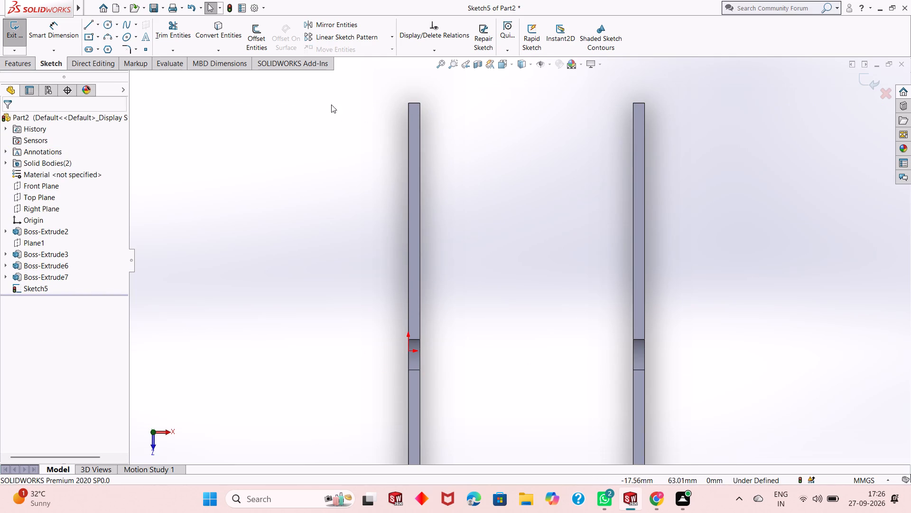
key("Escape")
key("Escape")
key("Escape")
Sketch a 56 x 70 mm rectangle of lines between the plates' inner edges, reaching the lower ends of the curved sections.
left_click(87, 24)
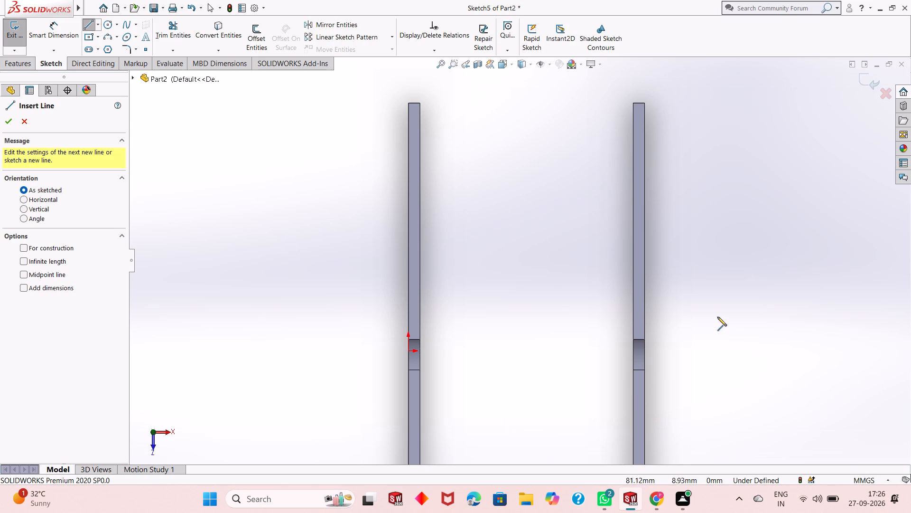
left_click(418, 104)
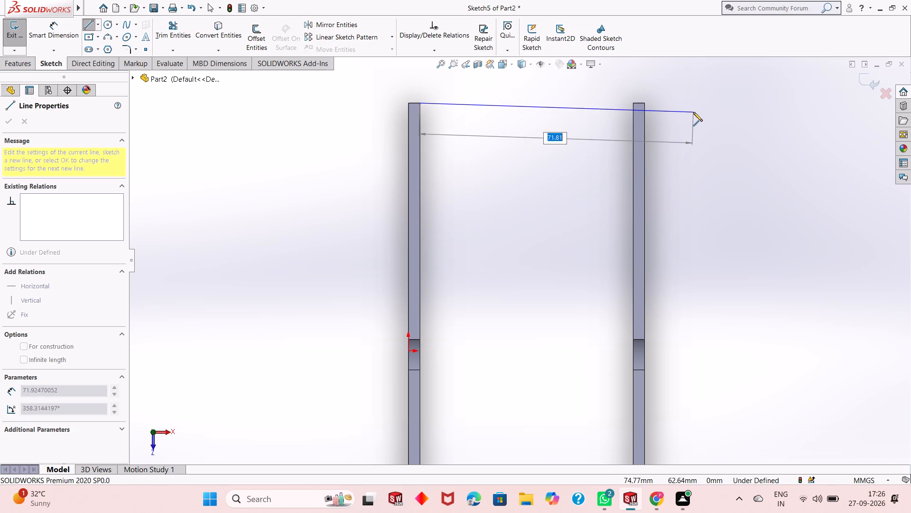
left_click(633, 104)
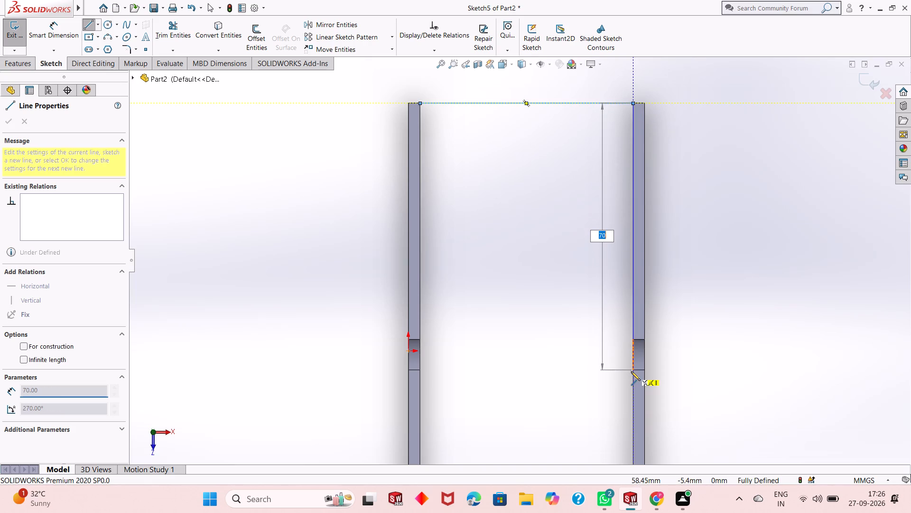
left_click(632, 370)
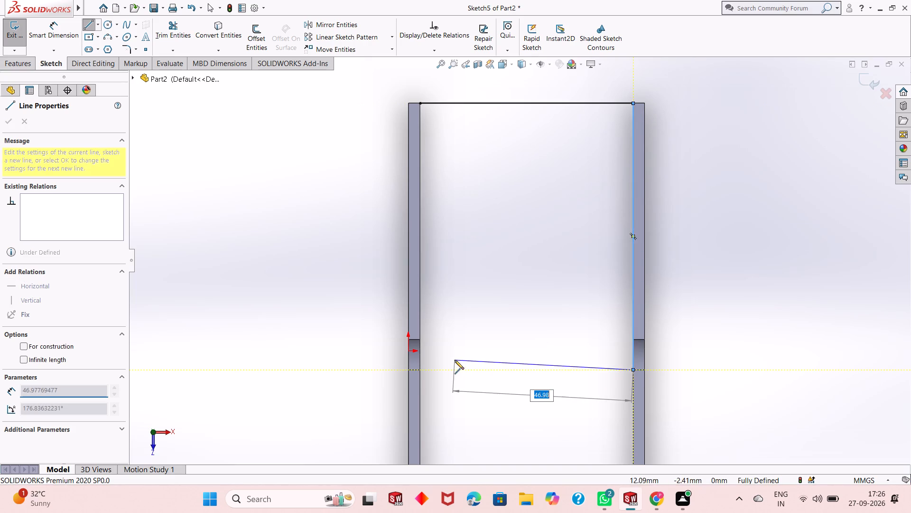
left_click(420, 369)
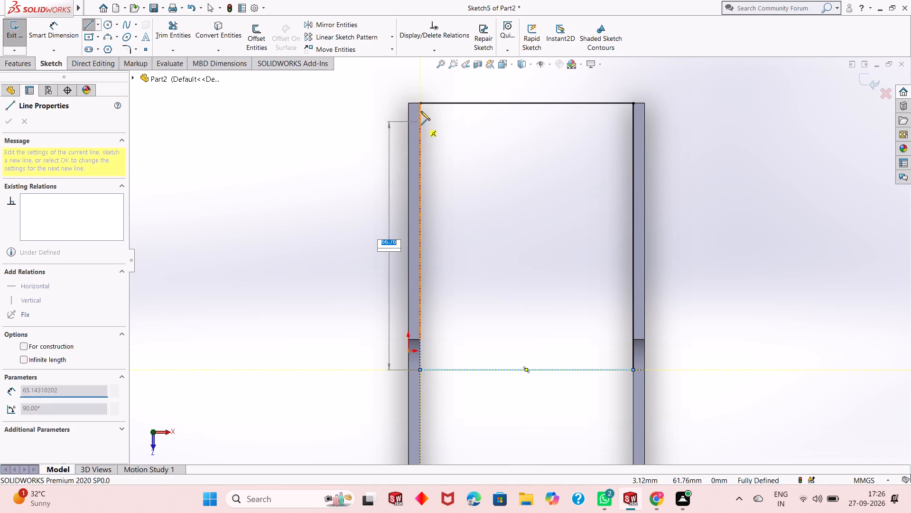
left_click(421, 102)
right_click(470, 156)
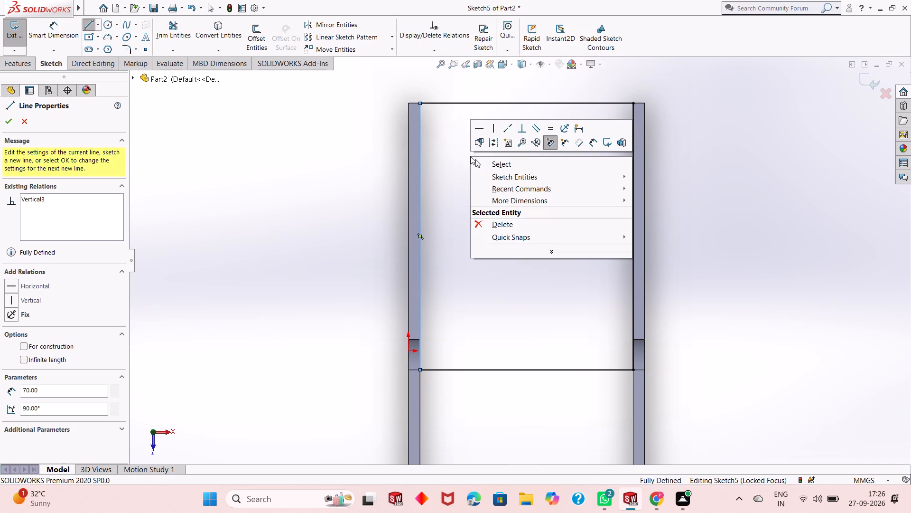
key("Escape")
key("Escape")
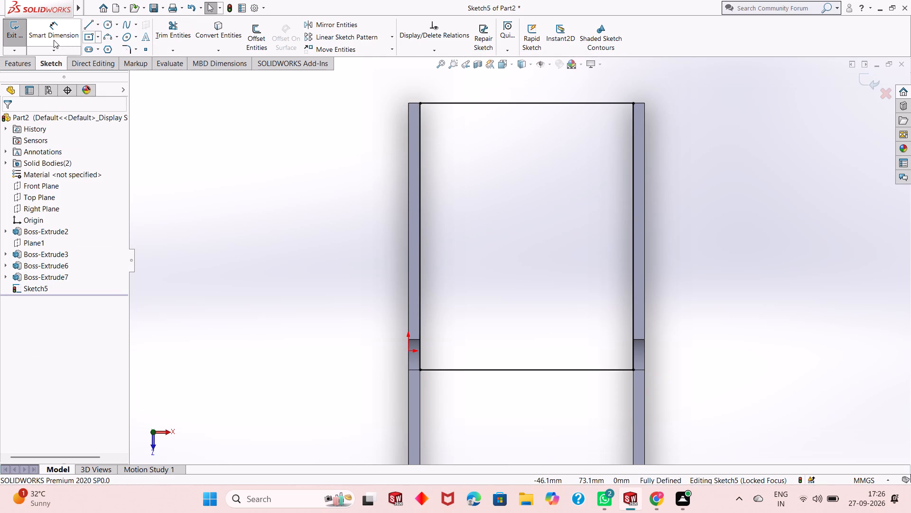
Extrude the 56 x 70 mm rectangle 3 mm in the reversed direction, merged with both side plates.
left_click(22, 61)
left_click(21, 39)
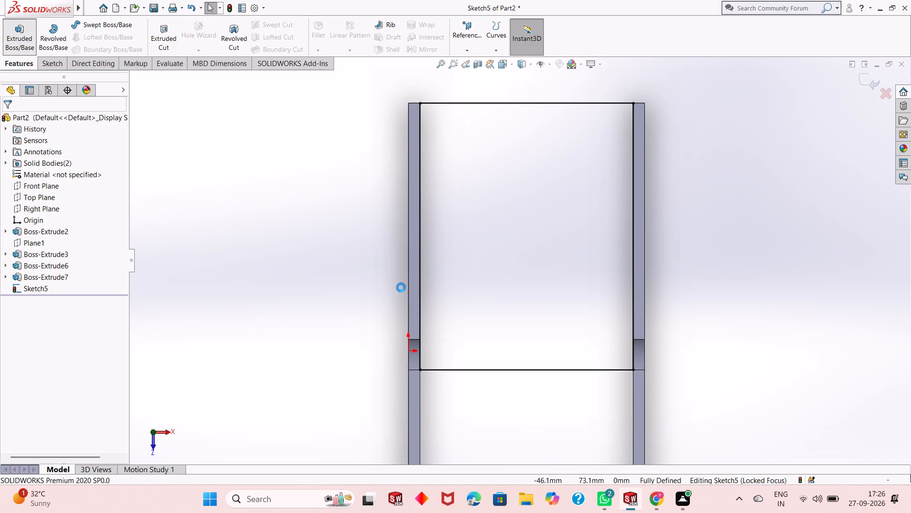
middle_click_drag(468, 299, 467, 165)
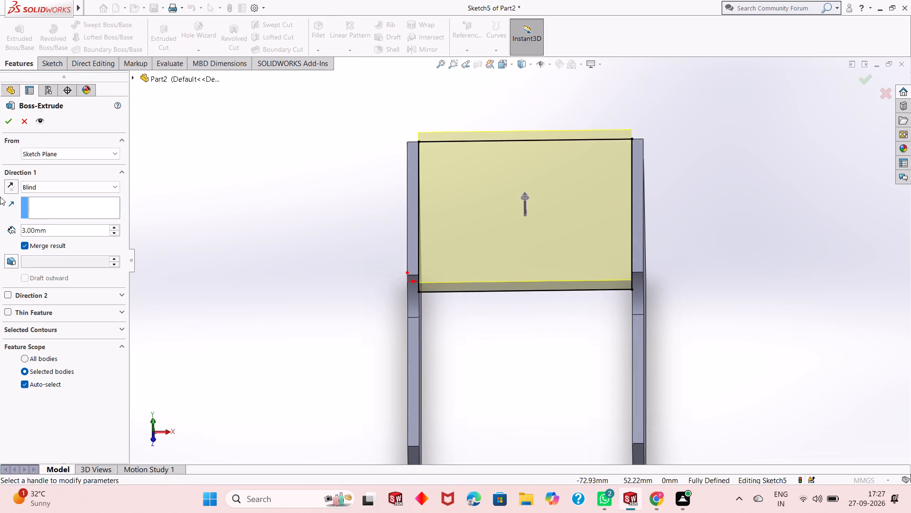
left_click(11, 184)
left_click(6, 116)
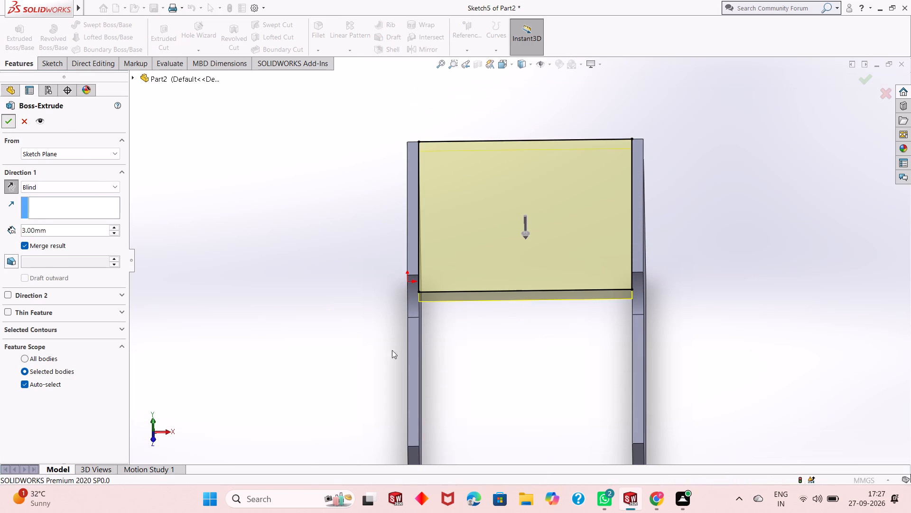
key("Escape")
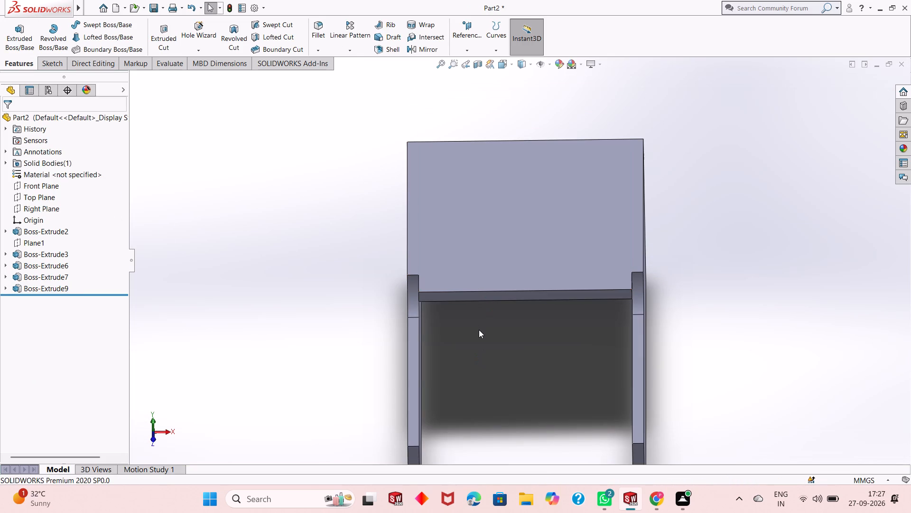
On the top plate's overhanging side face, sketch an 8 mm line along the top edge and an 8 mm vertical line down from its outer end.
middle_click_drag(479, 330, 561, 294)
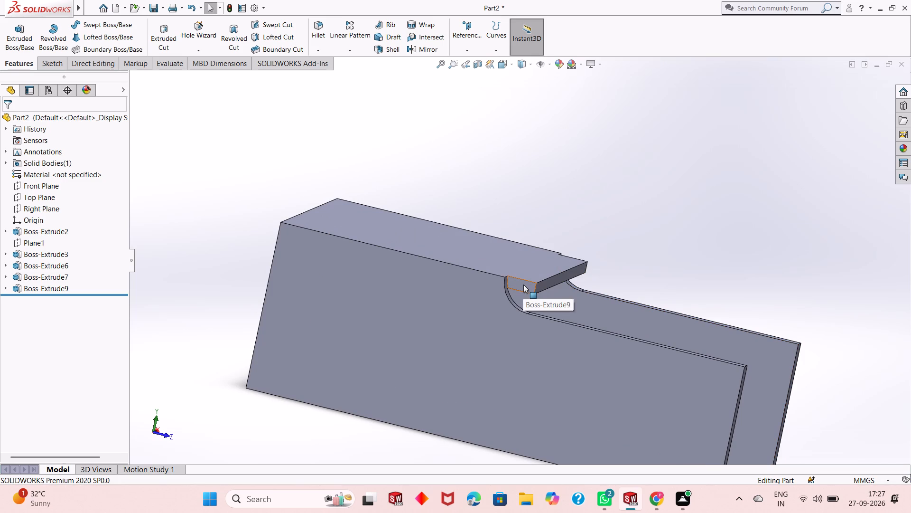
left_click(524, 285)
left_click(565, 261)
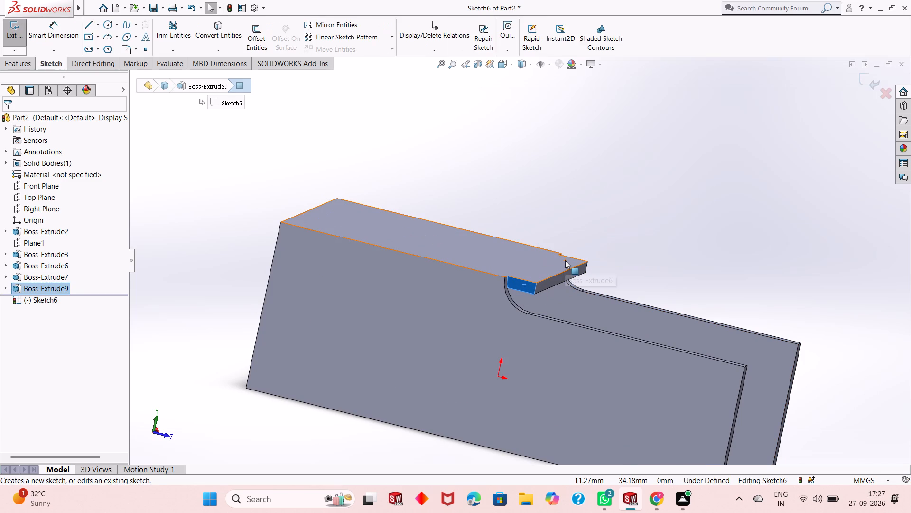
key("ctrl+8")
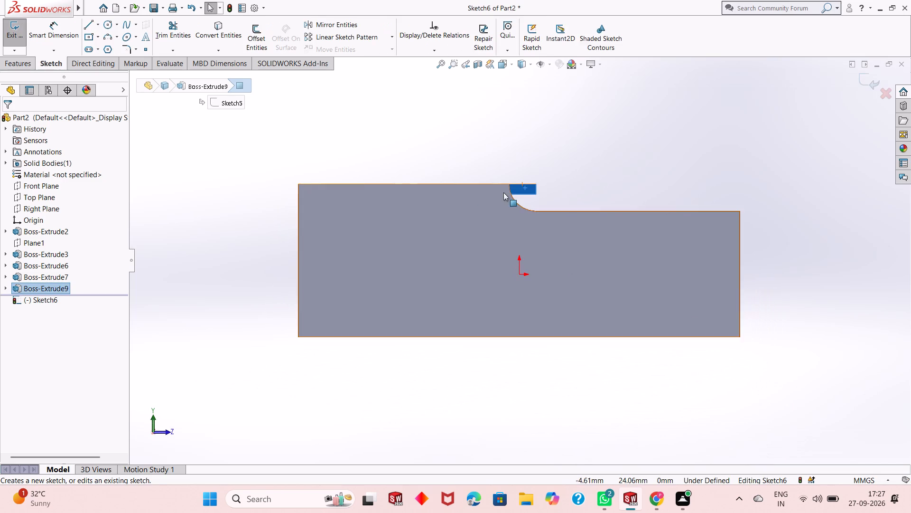
scroll(539, 185, "down", 3)
key("Escape")
key("Escape")
key("Escape")
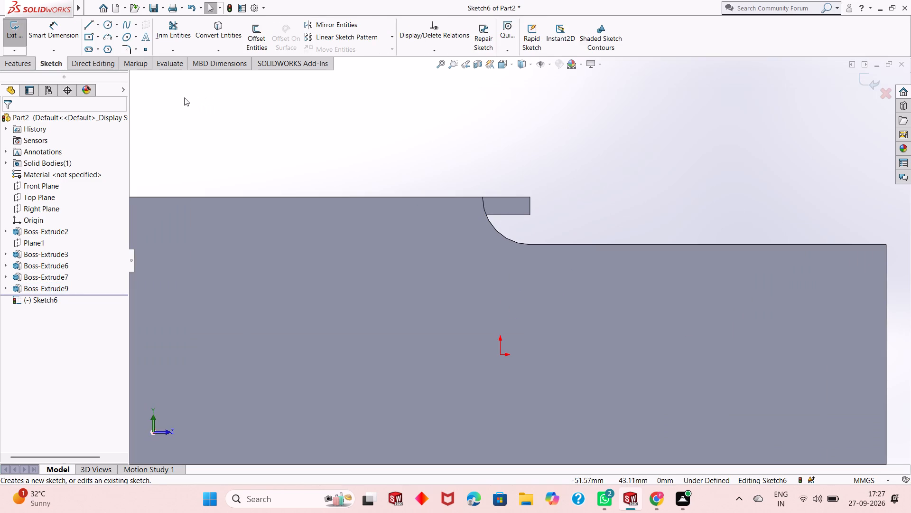
left_click(91, 25)
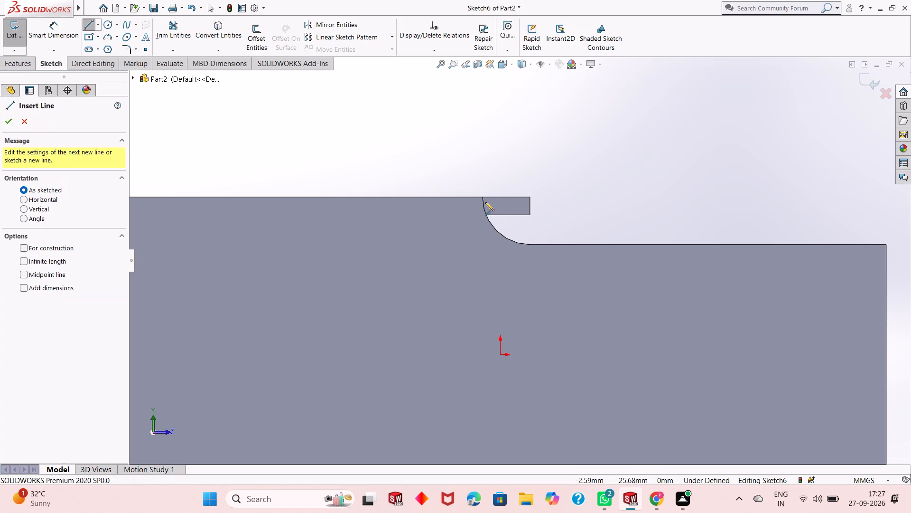
left_click(483, 197)
left_click(530, 197)
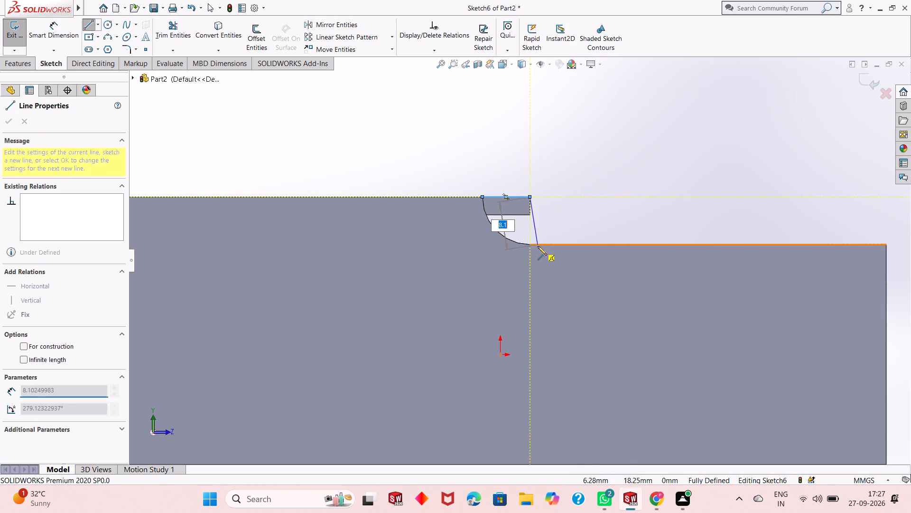
left_click(530, 246)
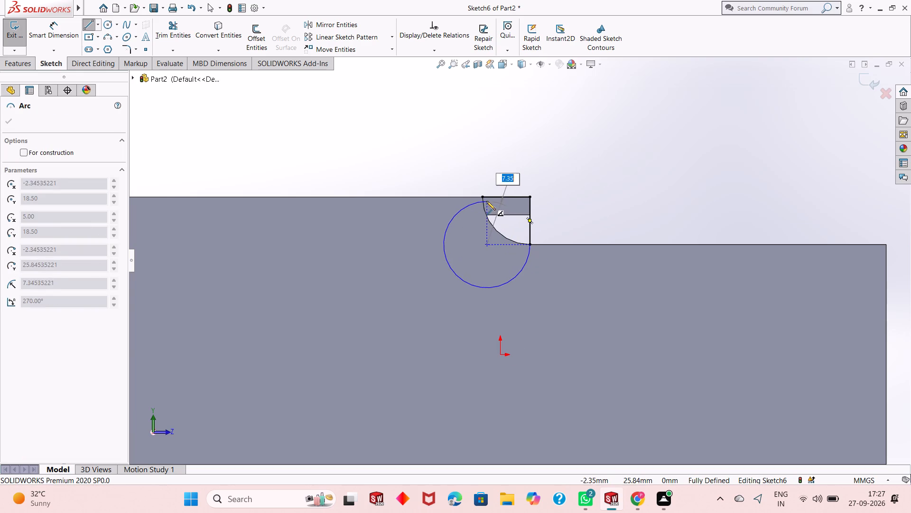
key("Escape")
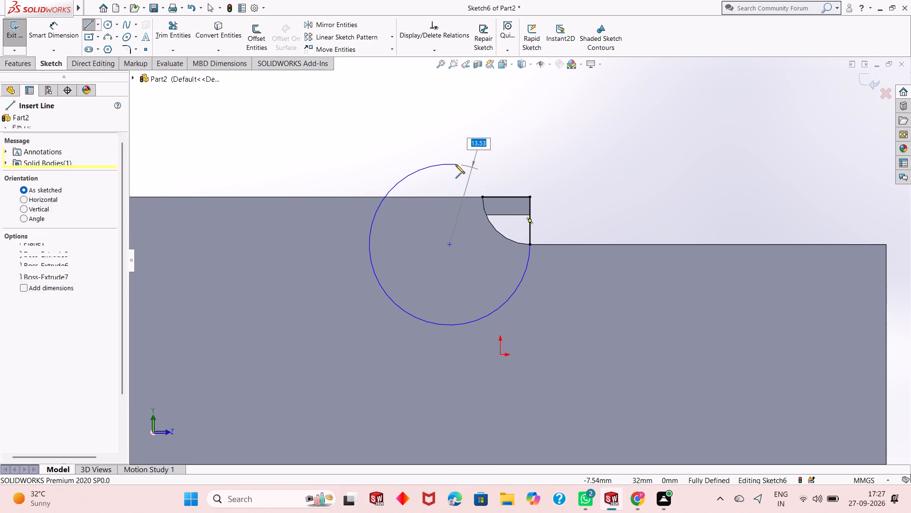
Close the profile with a three-point arc following the side plate's concave curve, and dimension its radius as 8 mm.
left_click(107, 36)
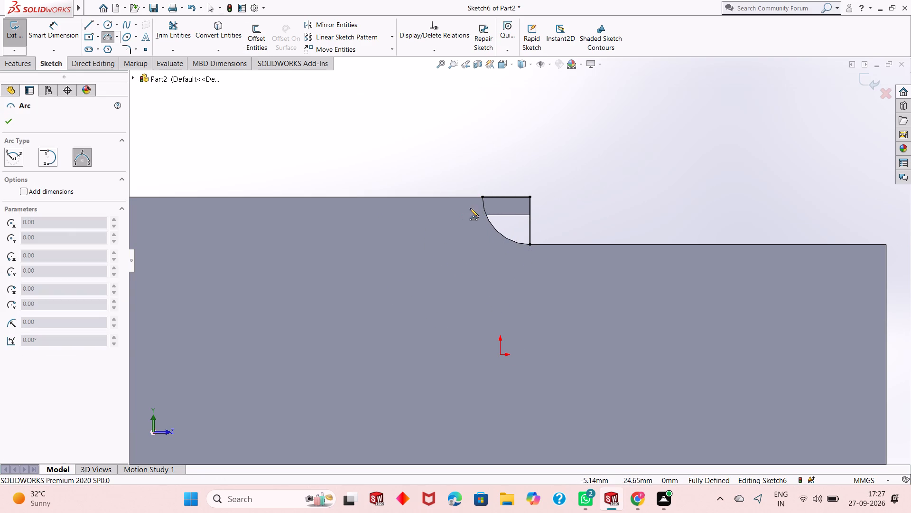
left_click(483, 198)
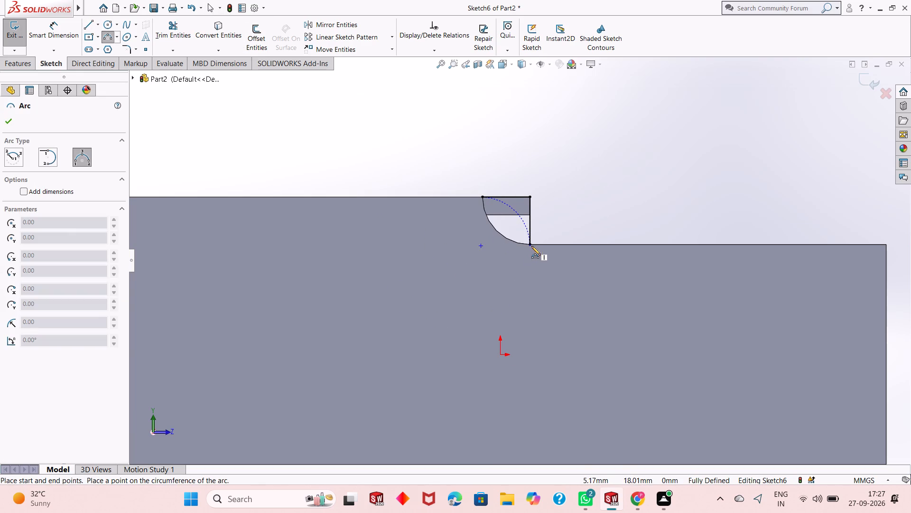
left_click(531, 245)
left_click(522, 245)
right_click(547, 209)
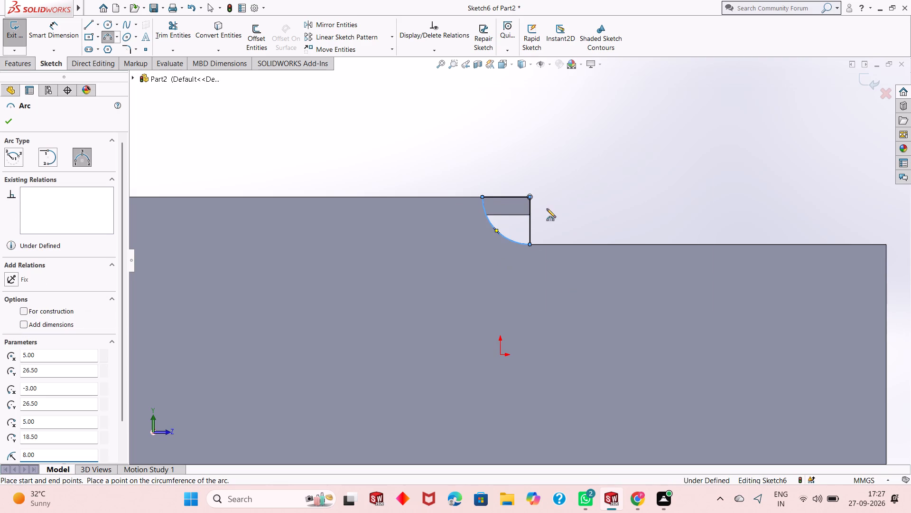
left_click(552, 214)
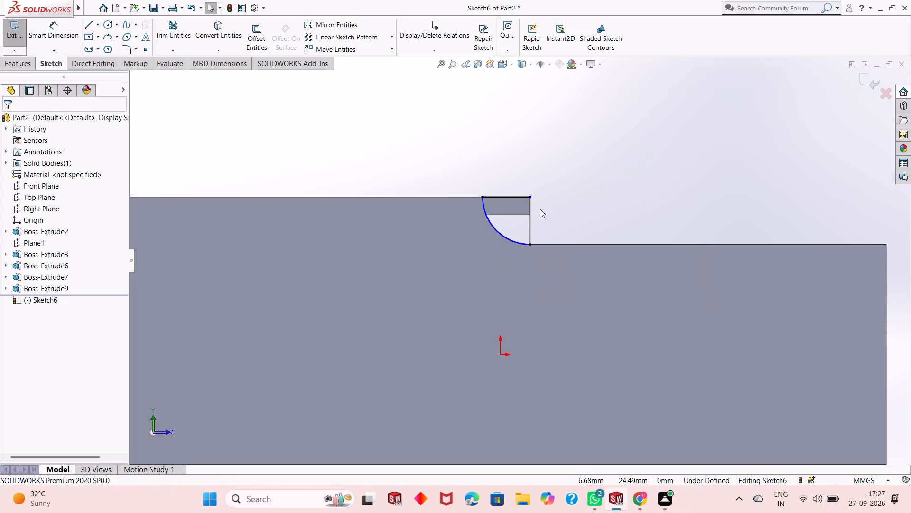
left_click(37, 36)
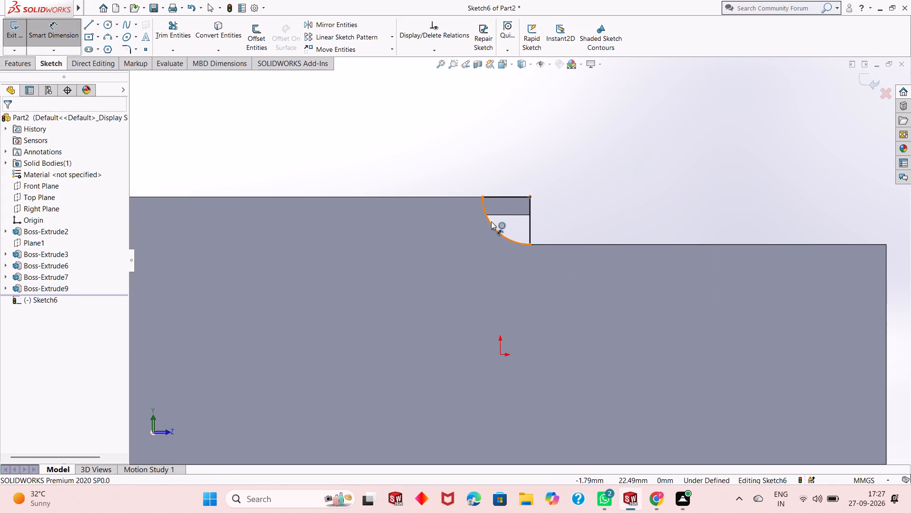
left_click(492, 222)
left_click(460, 267)
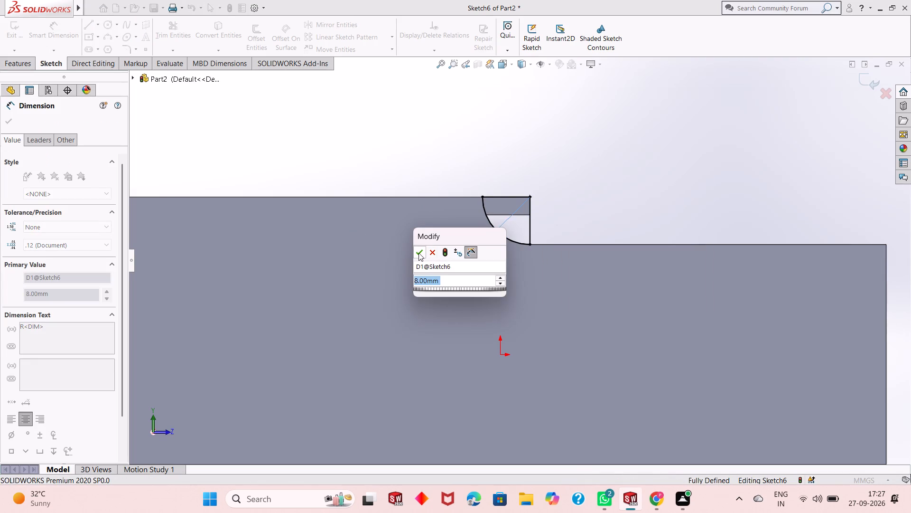
left_click(418, 253)
right_click(537, 145)
left_click(559, 177)
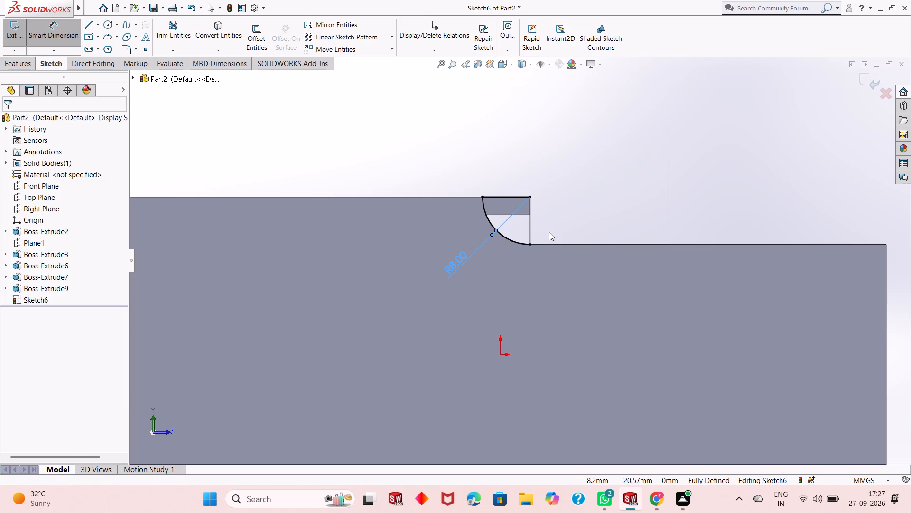
Cut the R8 quarter-circle profile Through All across the overhanging end of the top plate.
middle_click_drag(549, 236, 522, 263)
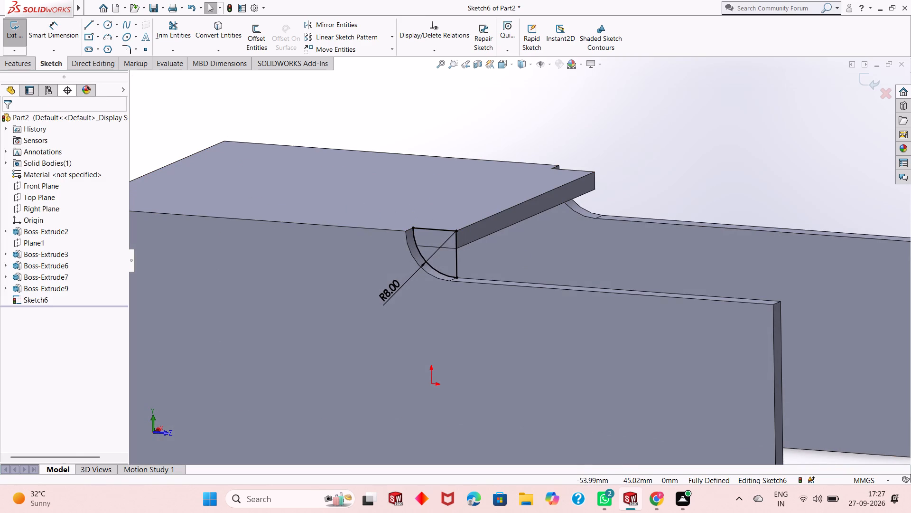
left_click(22, 63)
left_click(166, 37)
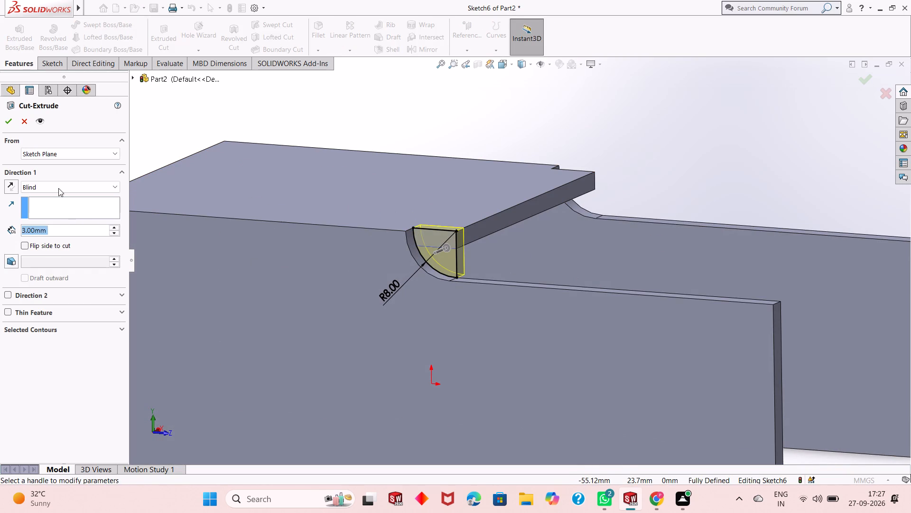
left_click(58, 188)
left_click(69, 207)
left_click(5, 125)
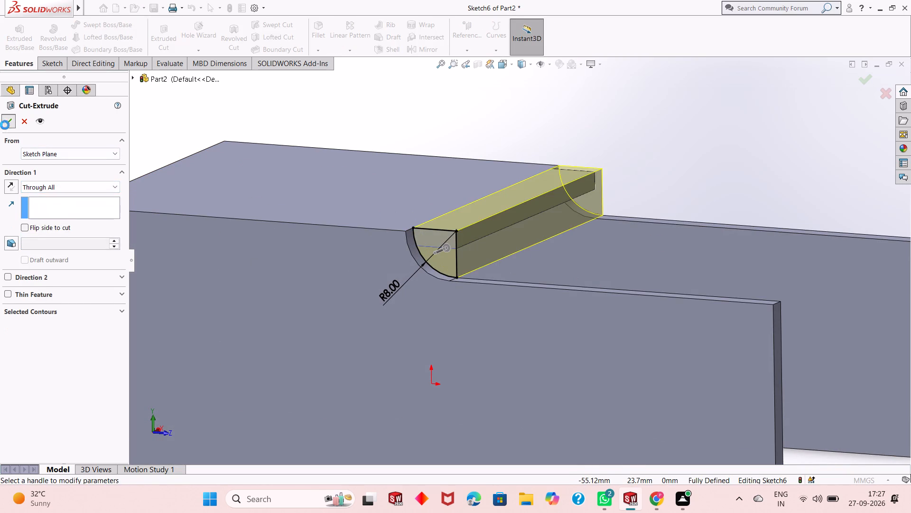
left_click(655, 170)
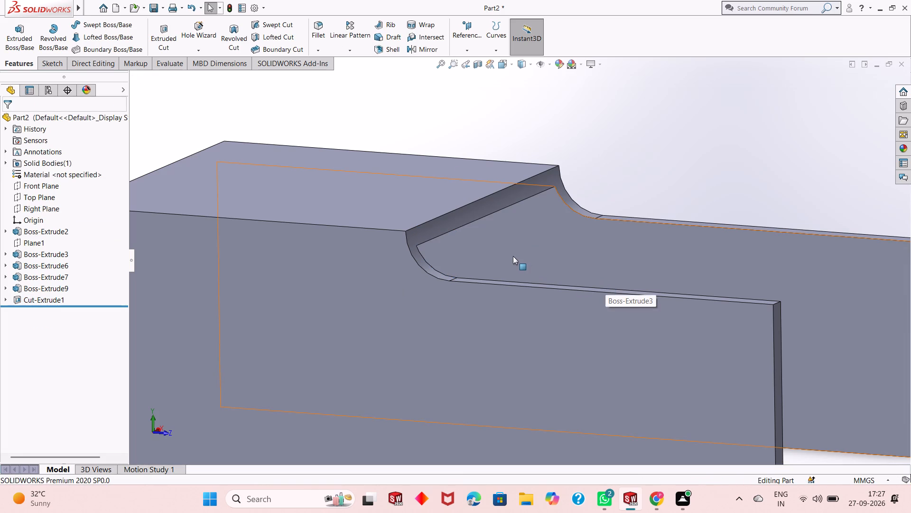
Examine the curved cut end of the top plate and how it meets both side plates.
middle_click_drag(524, 279, 524, 281)
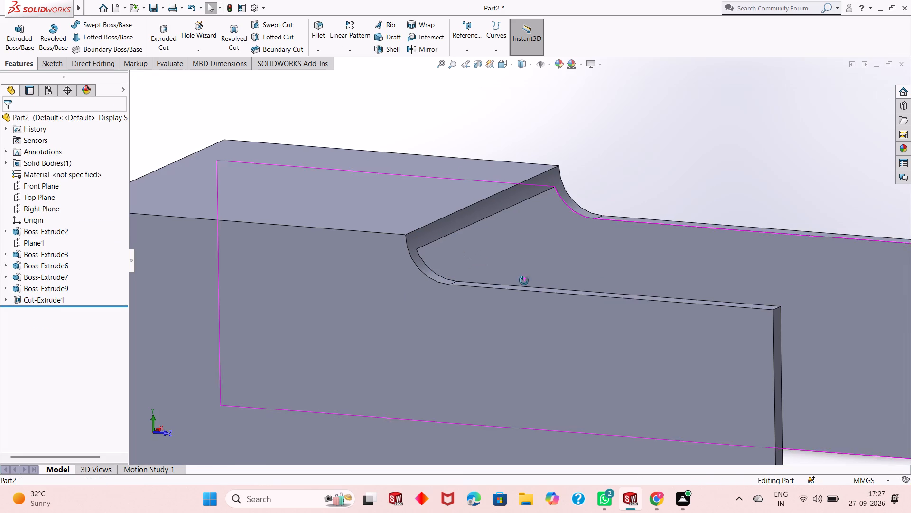
middle_click_drag(524, 281, 497, 280)
scroll(495, 268, "up", 1)
key("Escape")
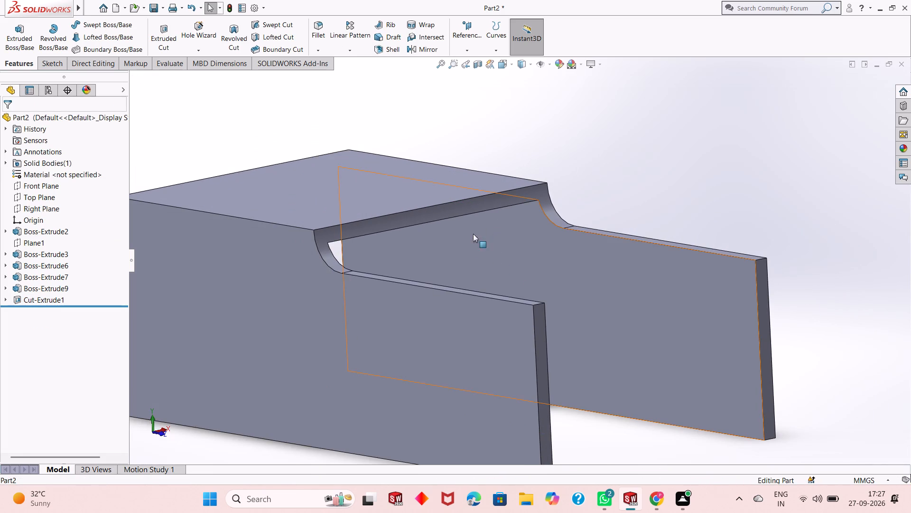
scroll(361, 225, "up", 1)
scroll(363, 220, "down", 2)
scroll(415, 270, "up", 1)
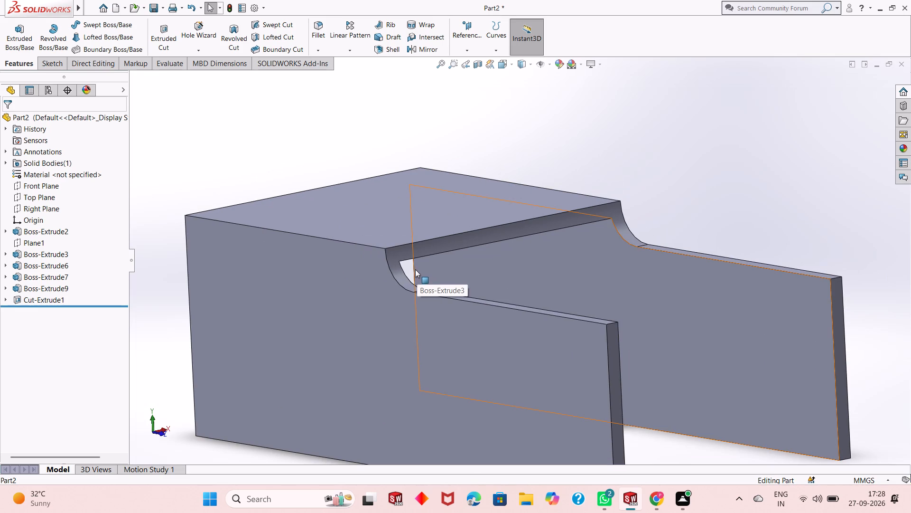
middle_click_drag(460, 332, 459, 339)
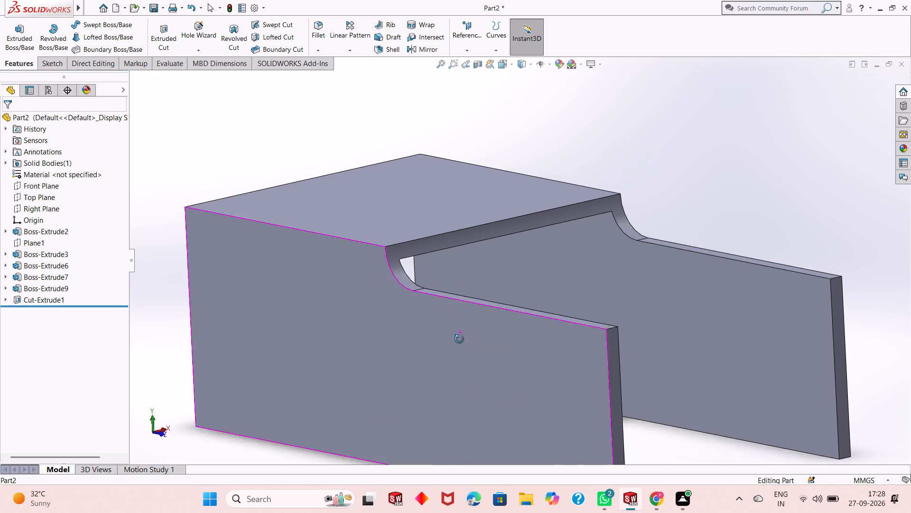
middle_click_drag(459, 339, 449, 355)
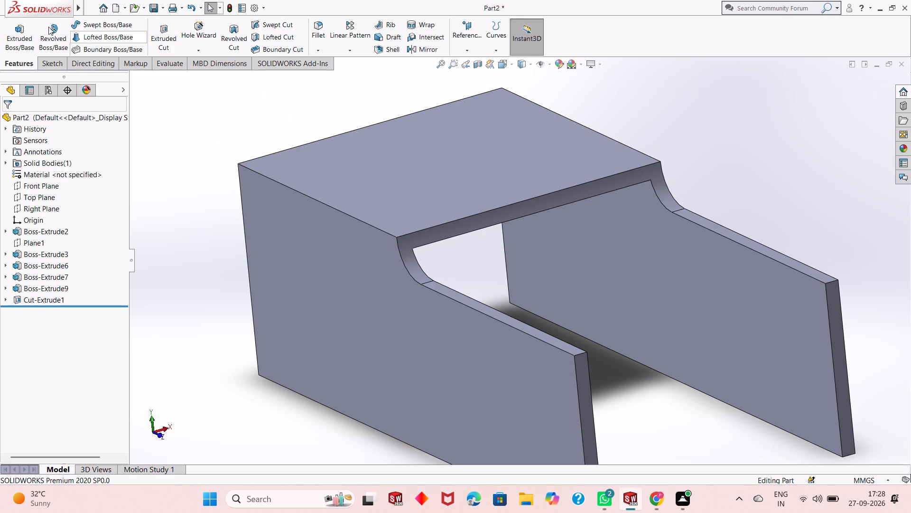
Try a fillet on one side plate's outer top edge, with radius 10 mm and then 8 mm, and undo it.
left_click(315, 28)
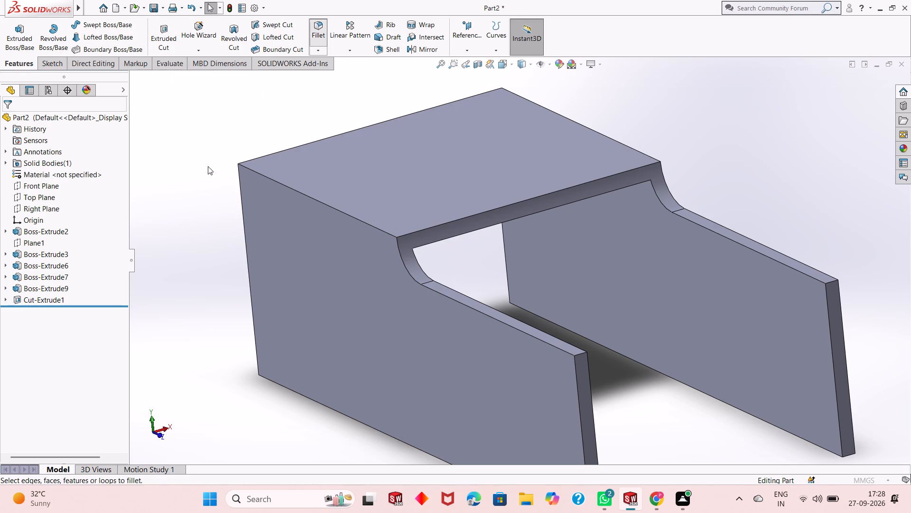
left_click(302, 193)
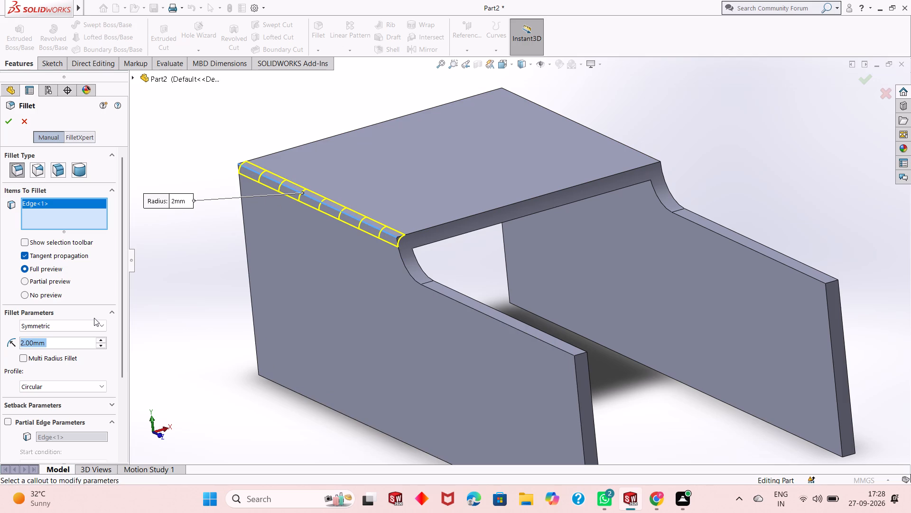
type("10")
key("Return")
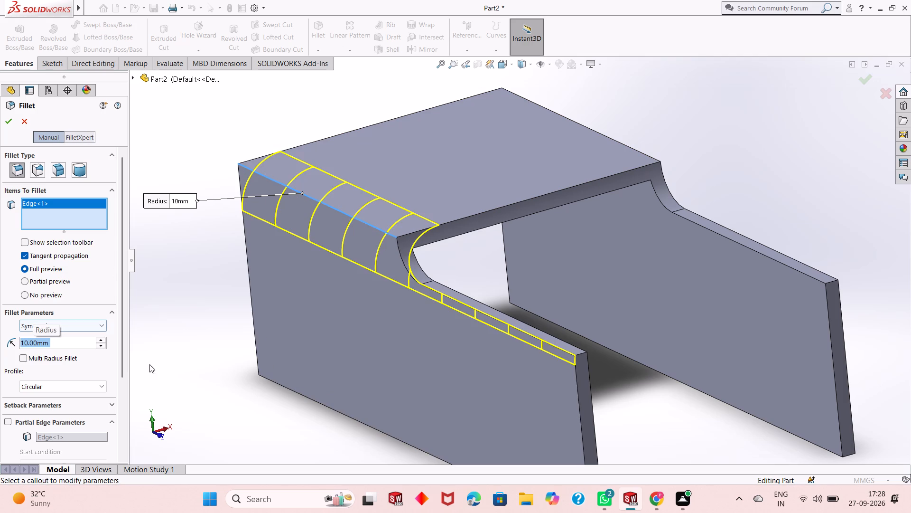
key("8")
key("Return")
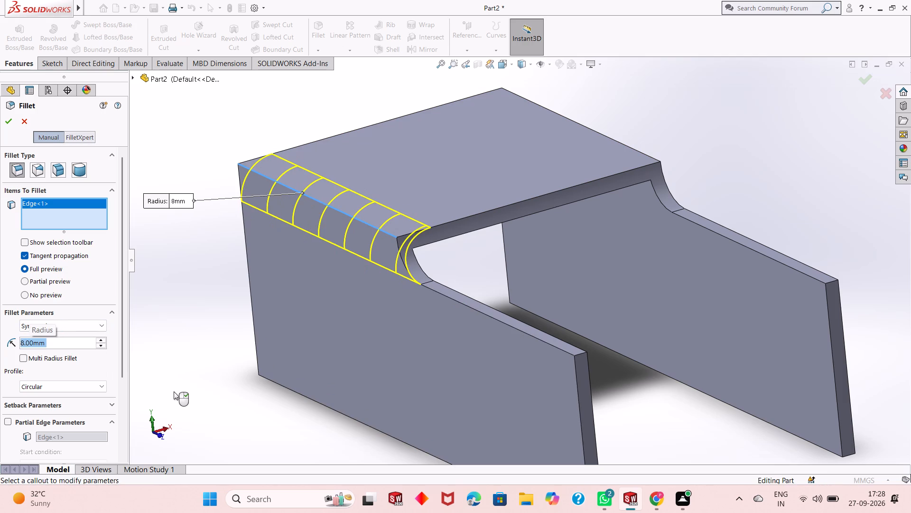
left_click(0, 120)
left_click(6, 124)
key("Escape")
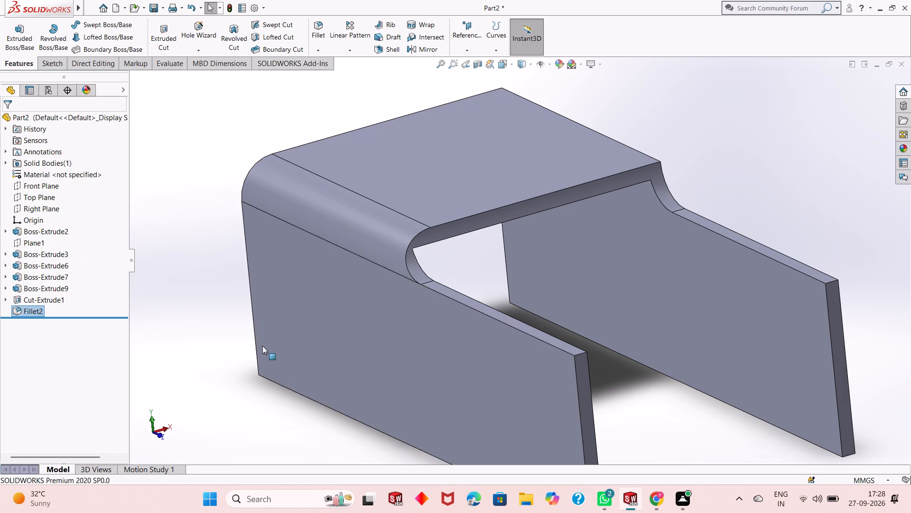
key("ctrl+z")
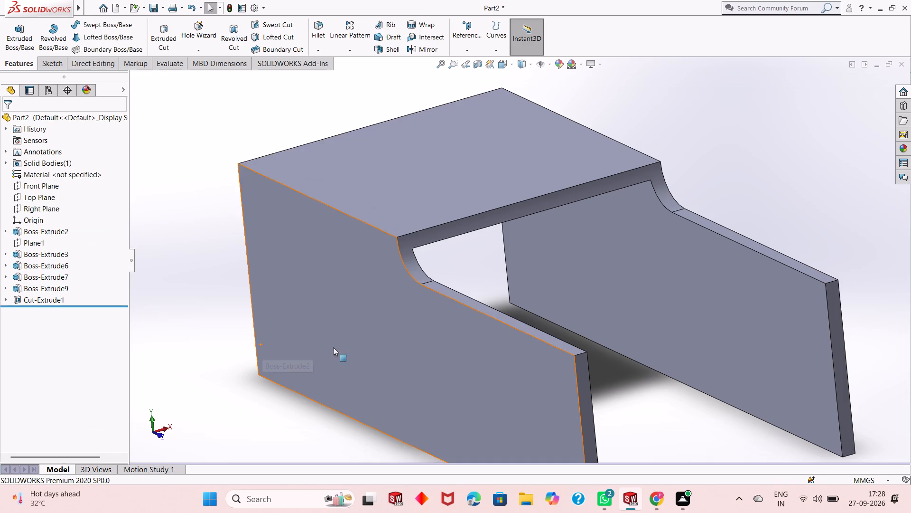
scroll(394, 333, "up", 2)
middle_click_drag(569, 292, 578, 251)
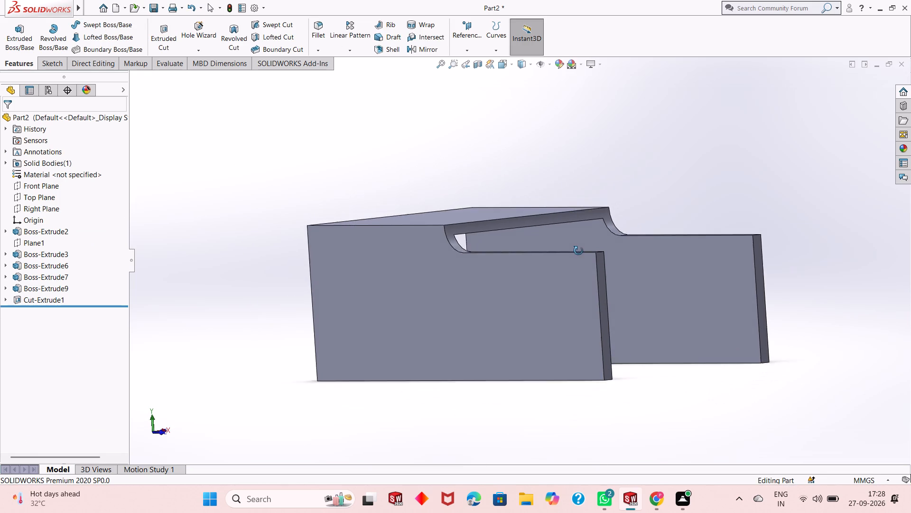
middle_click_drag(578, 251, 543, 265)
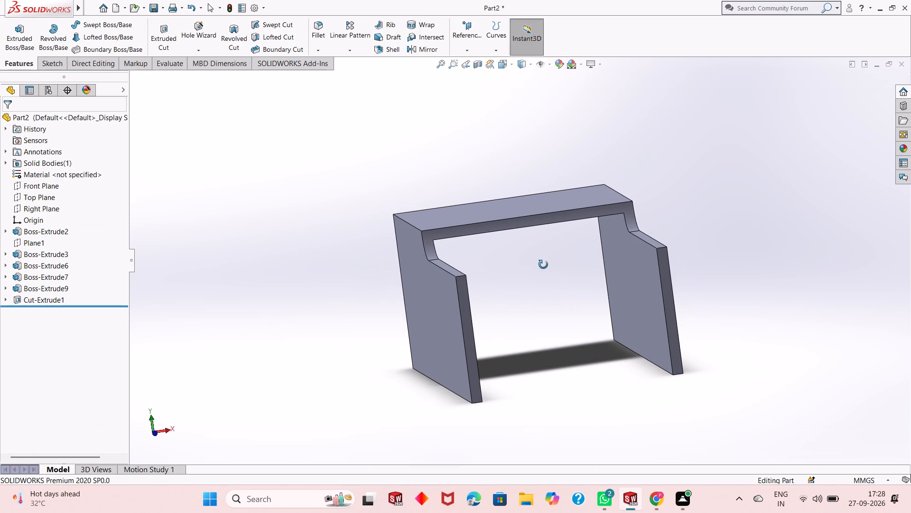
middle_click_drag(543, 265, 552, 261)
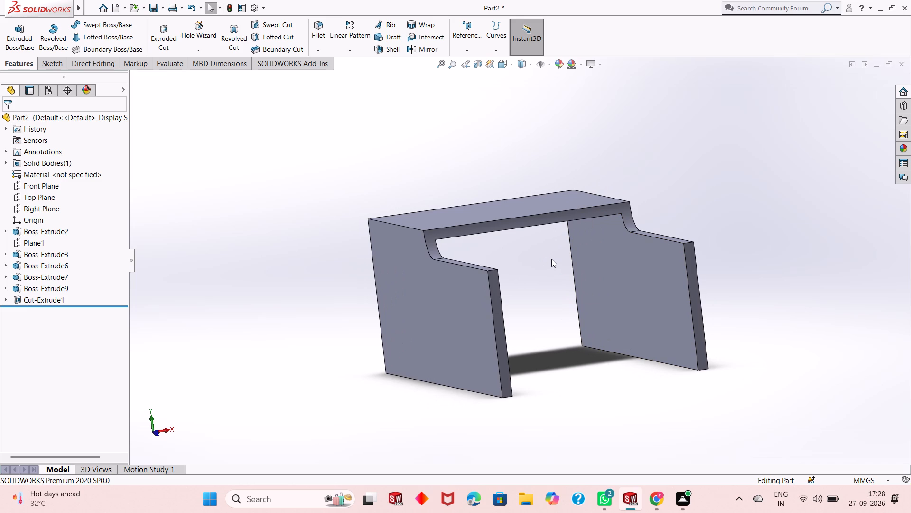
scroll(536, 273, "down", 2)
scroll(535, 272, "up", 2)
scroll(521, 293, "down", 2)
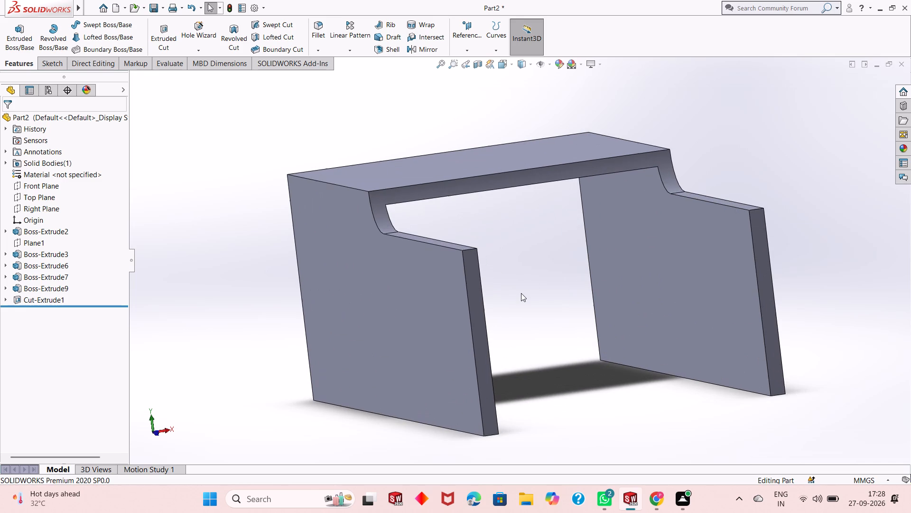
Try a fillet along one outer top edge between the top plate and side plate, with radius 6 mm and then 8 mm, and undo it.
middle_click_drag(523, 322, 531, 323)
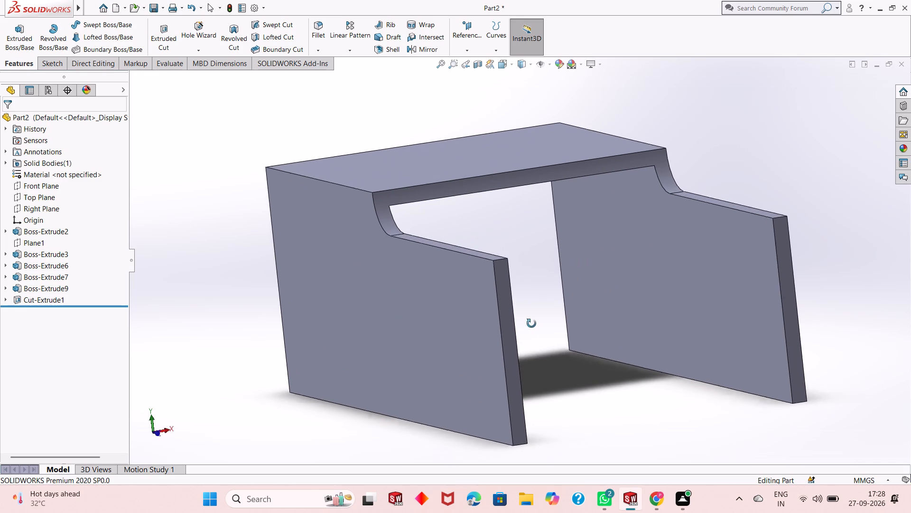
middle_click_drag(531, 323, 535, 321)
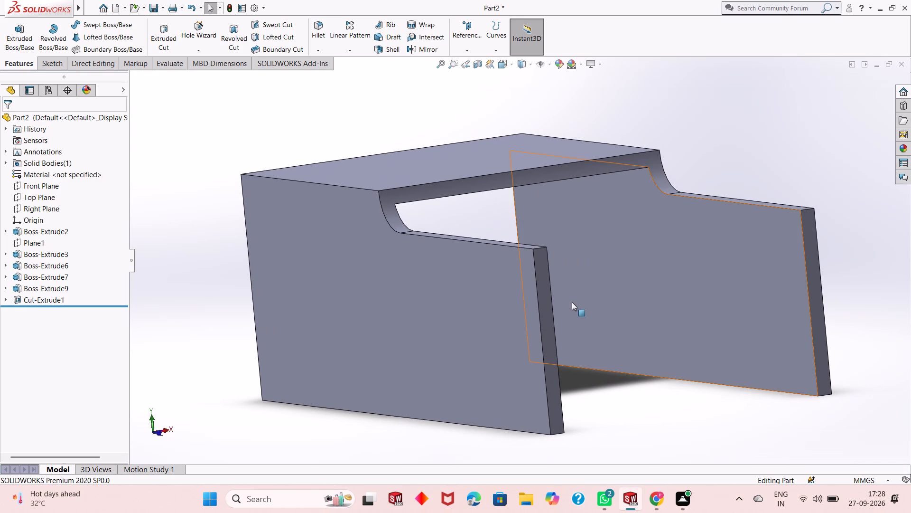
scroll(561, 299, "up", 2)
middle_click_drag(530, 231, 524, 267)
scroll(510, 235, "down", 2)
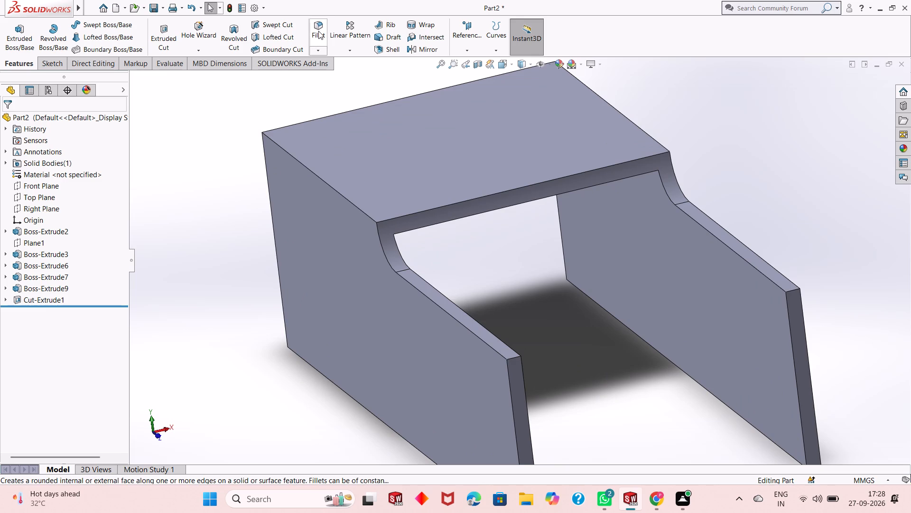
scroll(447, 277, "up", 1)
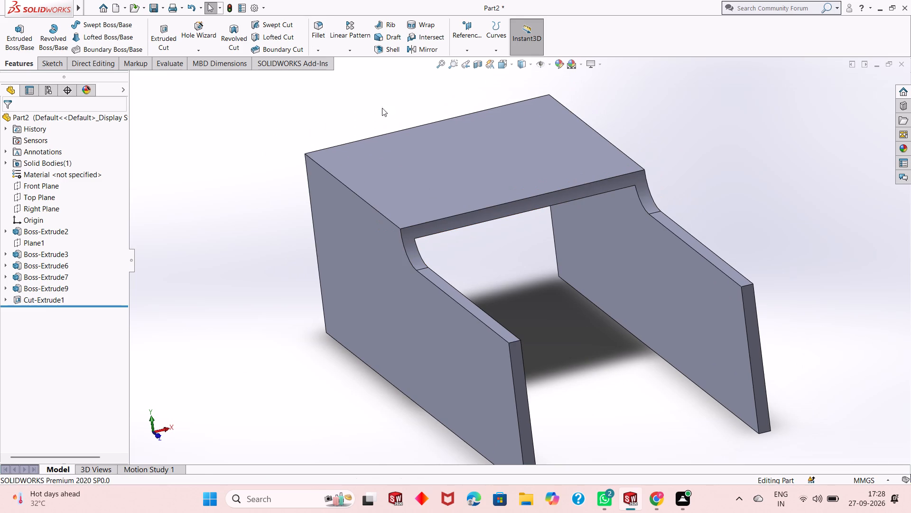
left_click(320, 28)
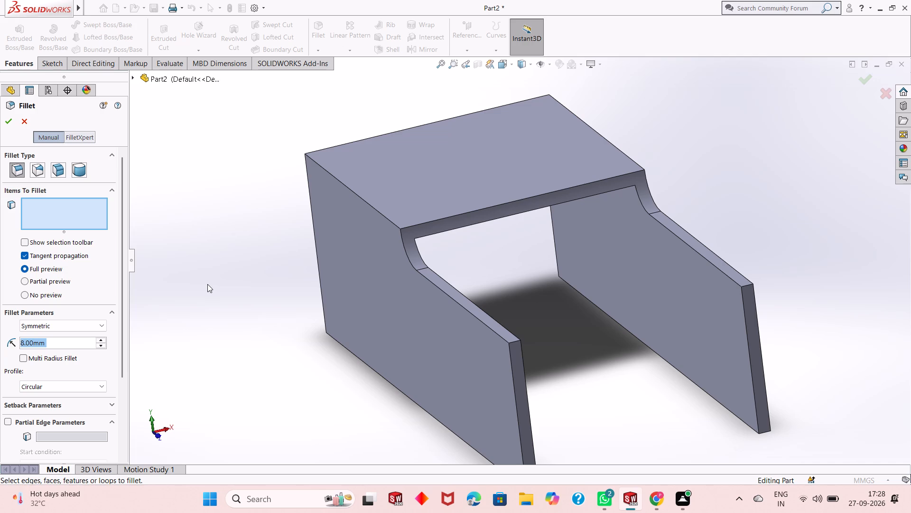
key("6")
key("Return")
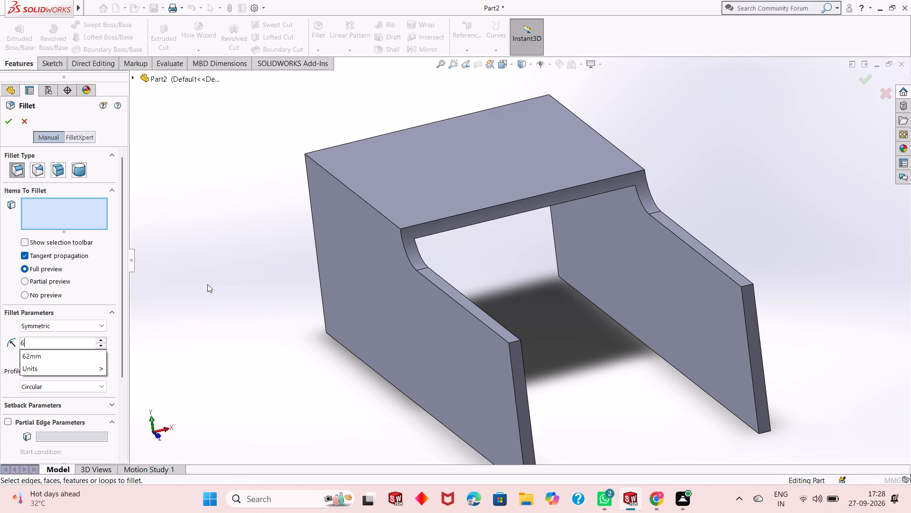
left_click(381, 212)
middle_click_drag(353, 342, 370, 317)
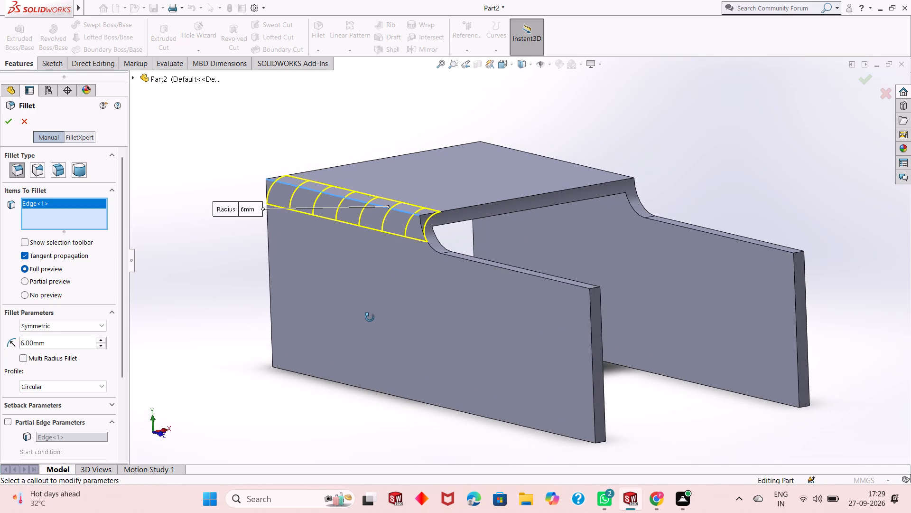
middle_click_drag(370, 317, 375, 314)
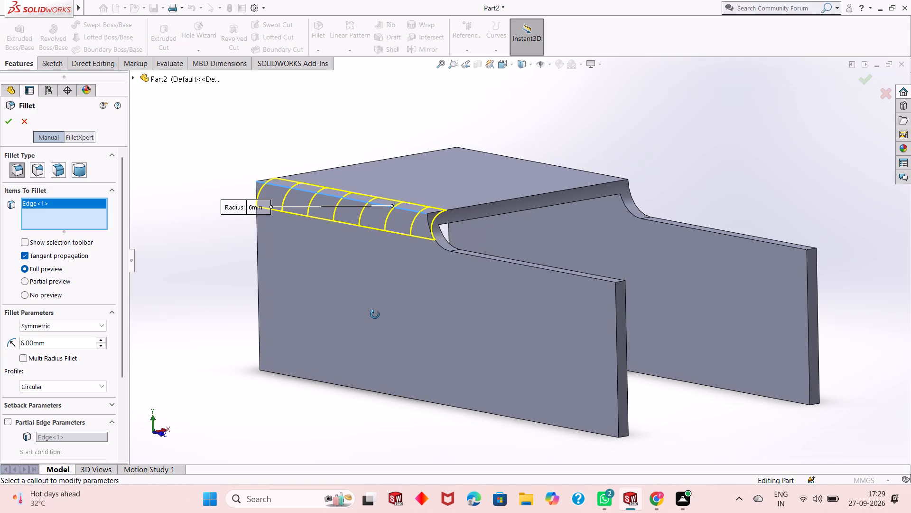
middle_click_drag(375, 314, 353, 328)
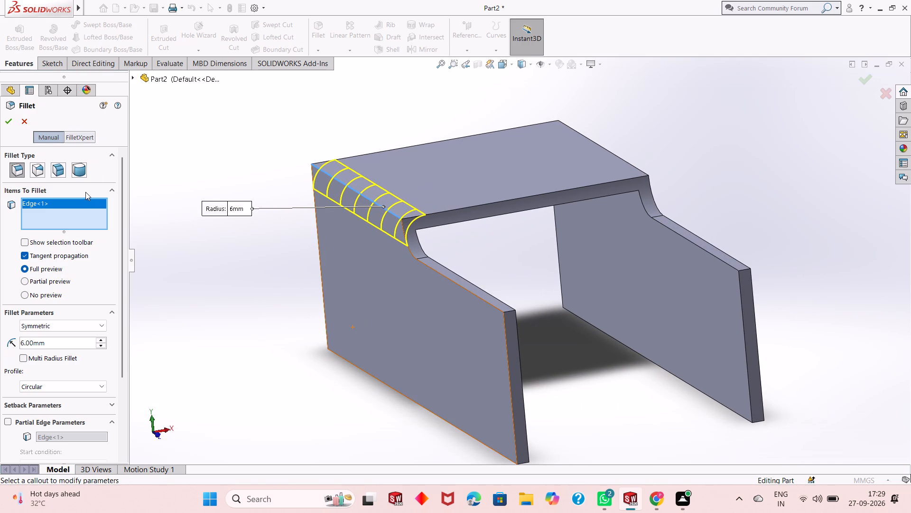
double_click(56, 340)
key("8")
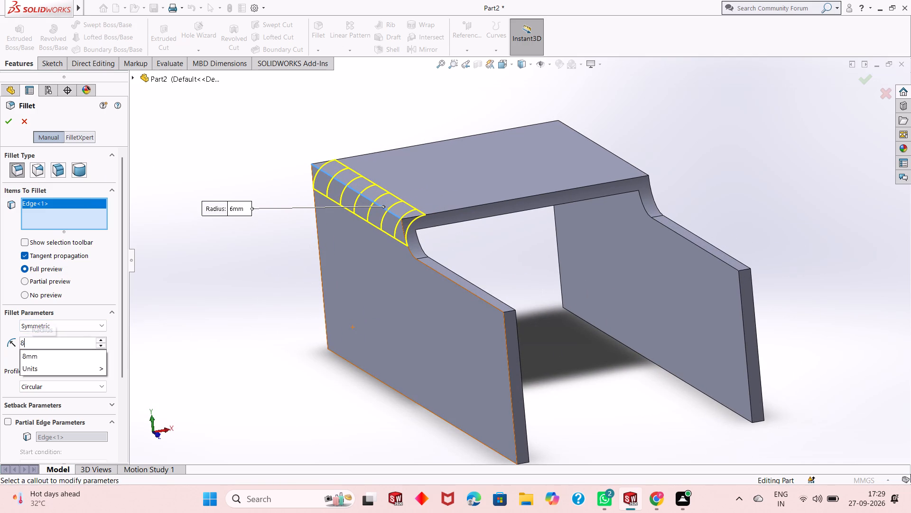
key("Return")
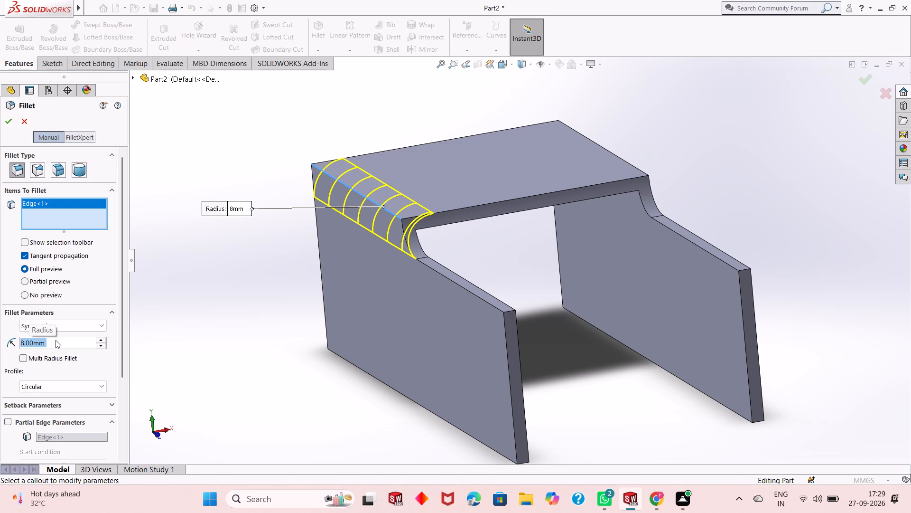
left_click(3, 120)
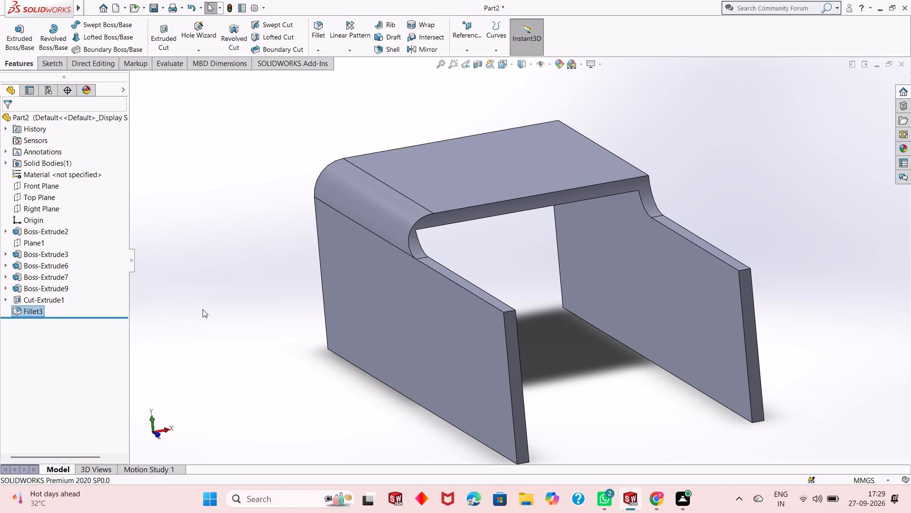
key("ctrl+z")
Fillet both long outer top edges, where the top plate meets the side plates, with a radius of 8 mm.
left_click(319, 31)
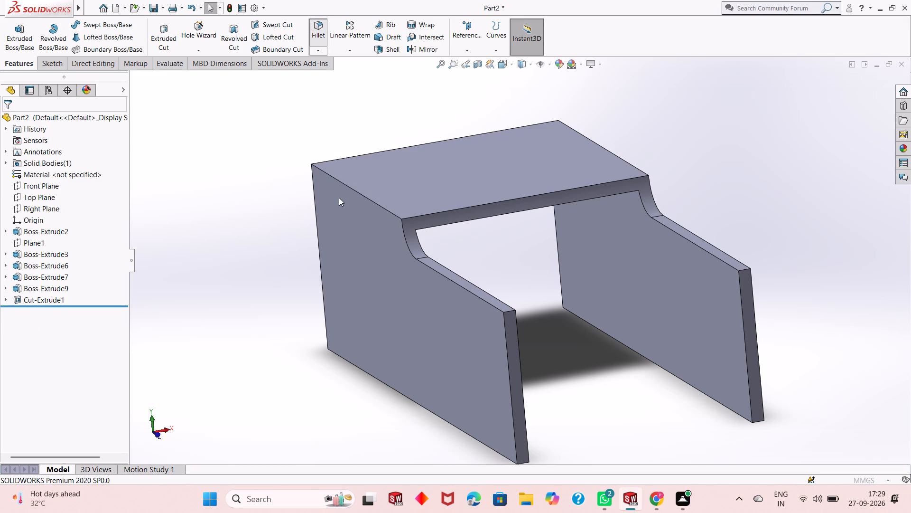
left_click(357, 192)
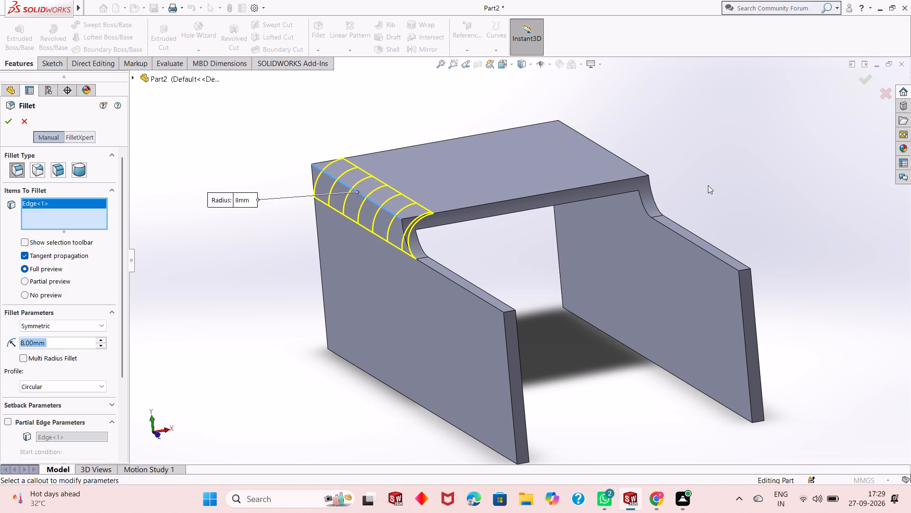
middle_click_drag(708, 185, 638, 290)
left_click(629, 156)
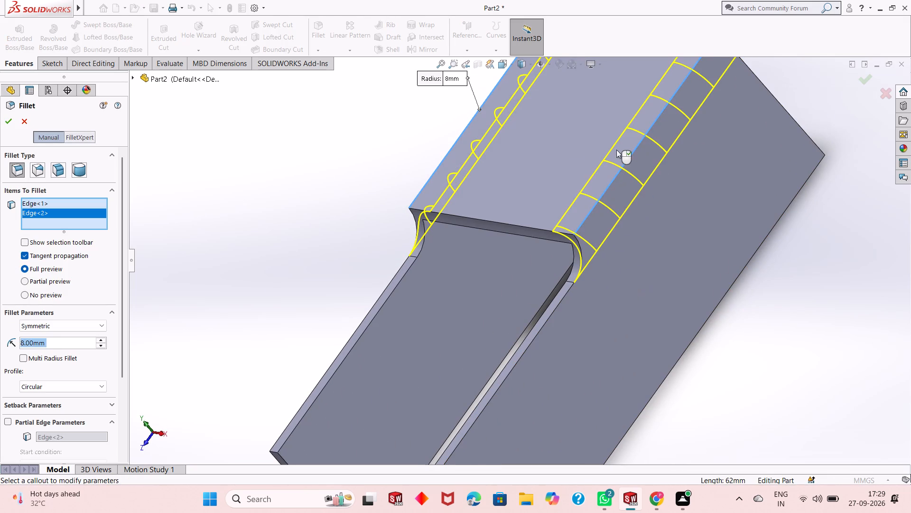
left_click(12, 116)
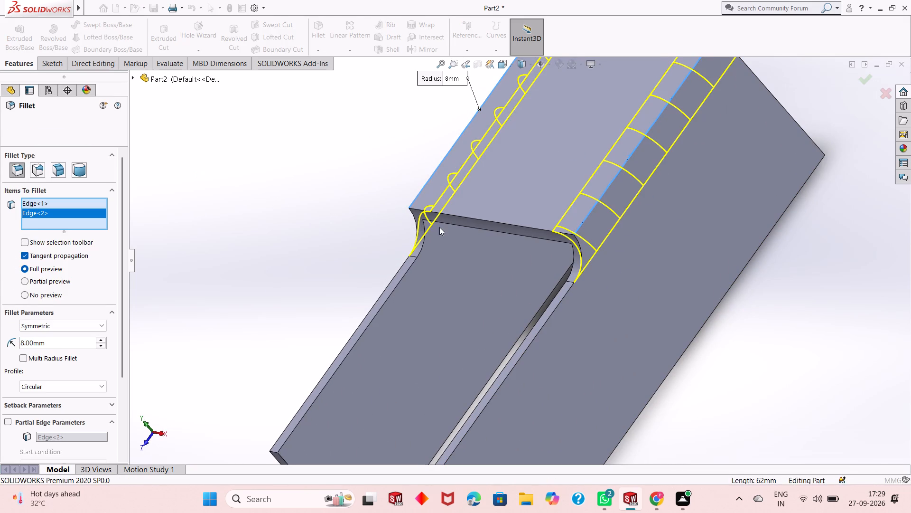
Examine the rounded outer top edges and how they run into the curved end of the top plate and side plates.
middle_click_drag(484, 260, 511, 196)
scroll(511, 195, "up", 2)
scroll(710, 103, "down", 1)
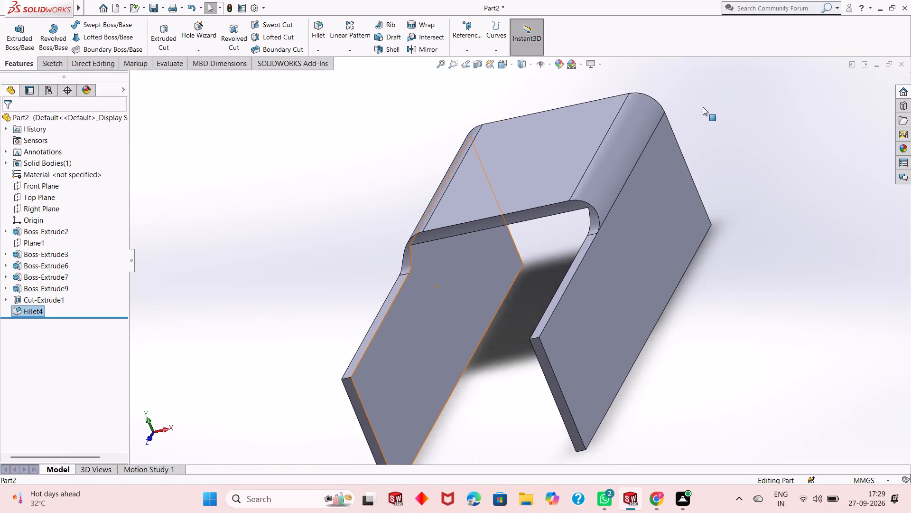
scroll(703, 107, "down", 1)
middle_click_drag(576, 218, 619, 193)
scroll(619, 193, "up", 1)
left_click(619, 193)
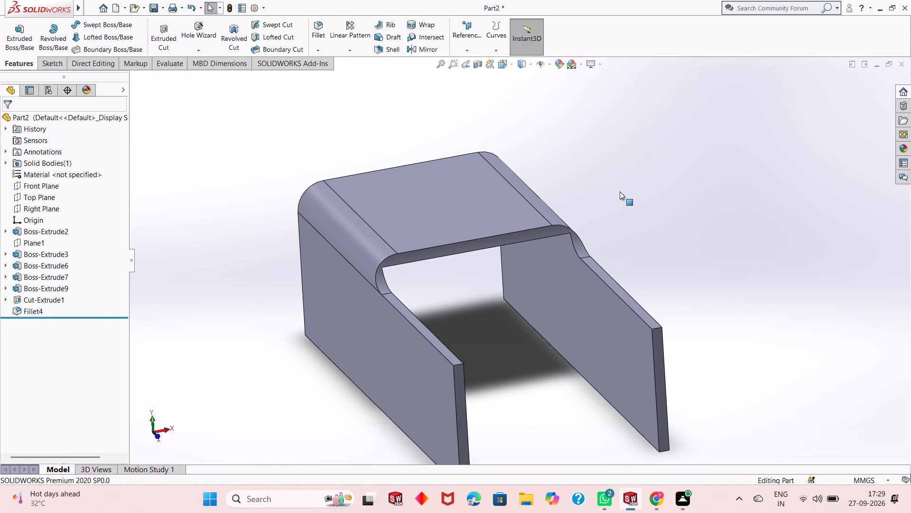
scroll(480, 282, "up", 3)
middle_click_drag(480, 277, 483, 263)
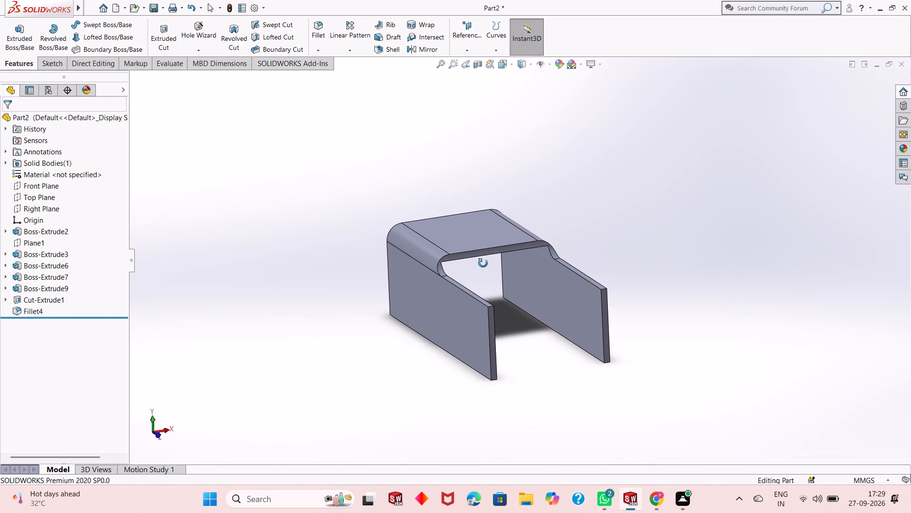
middle_click_drag(483, 263, 474, 272)
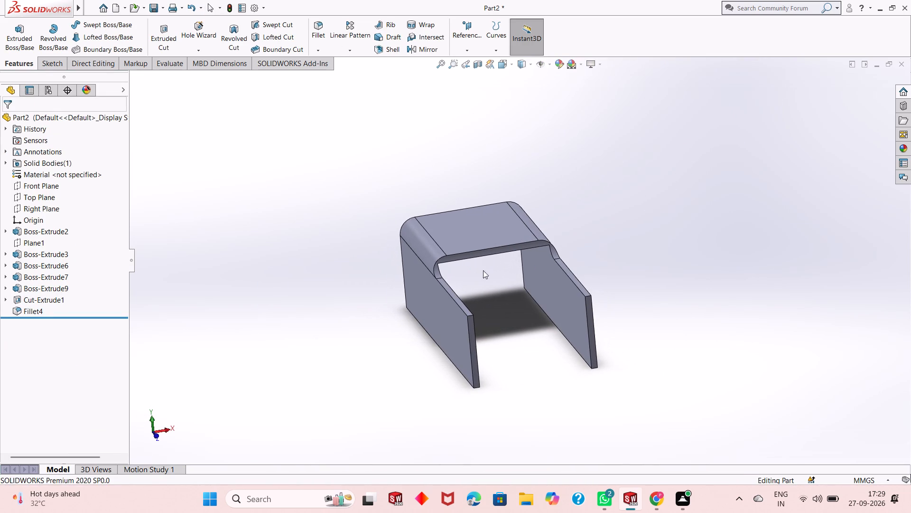
scroll(591, 272, "down", 3)
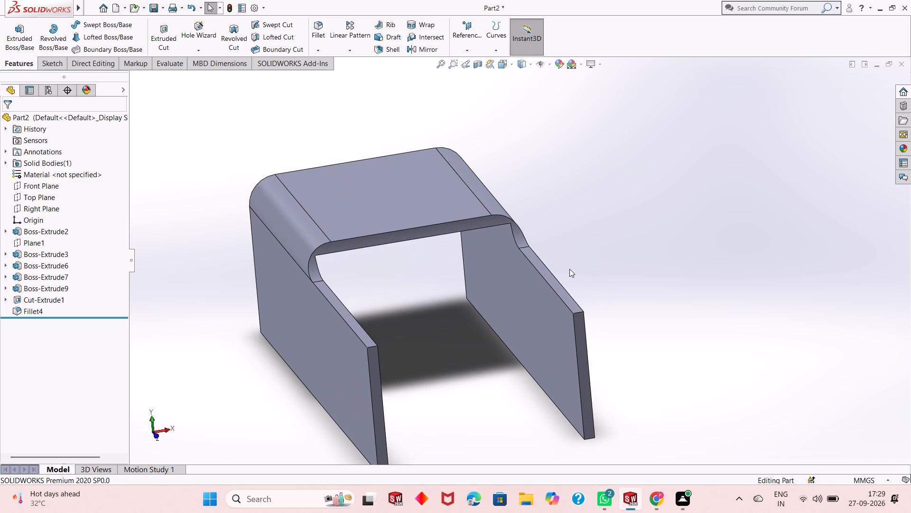
scroll(502, 226, "down", 1)
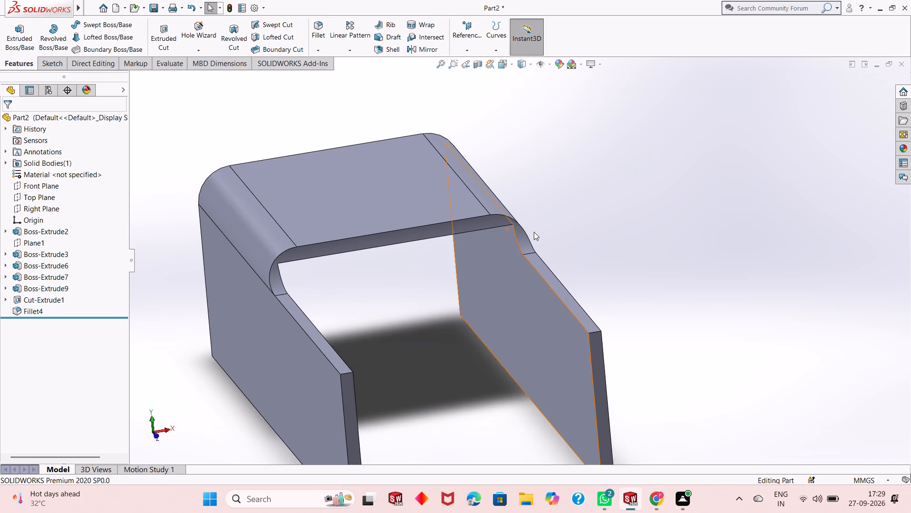
scroll(534, 232, "down", 1)
middle_click_drag(569, 252, 569, 253)
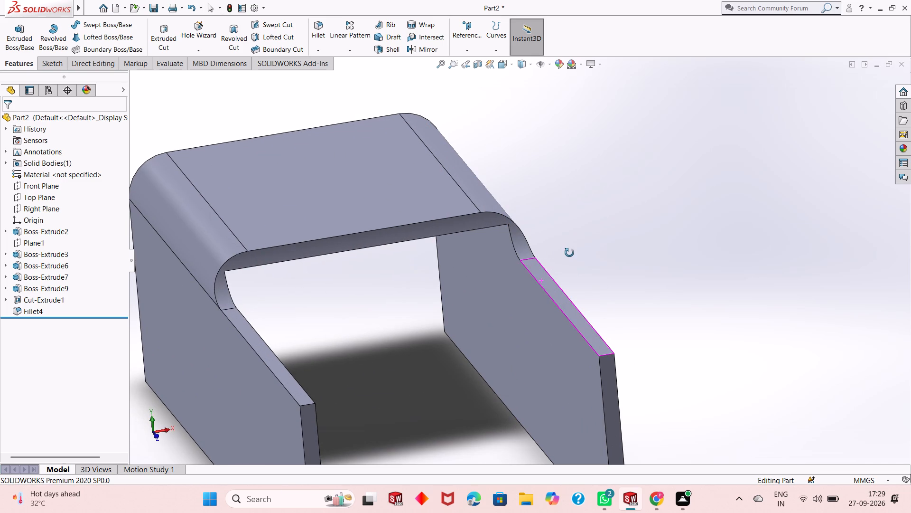
middle_click_drag(569, 253, 567, 243)
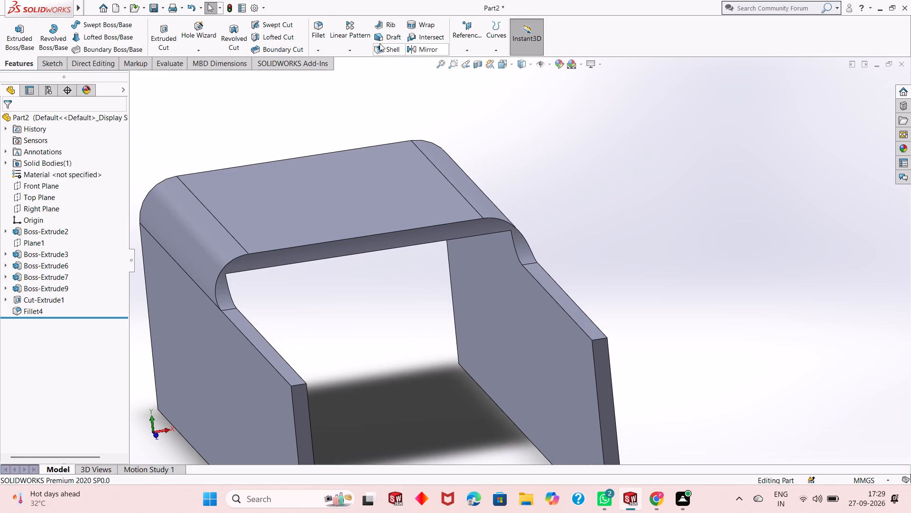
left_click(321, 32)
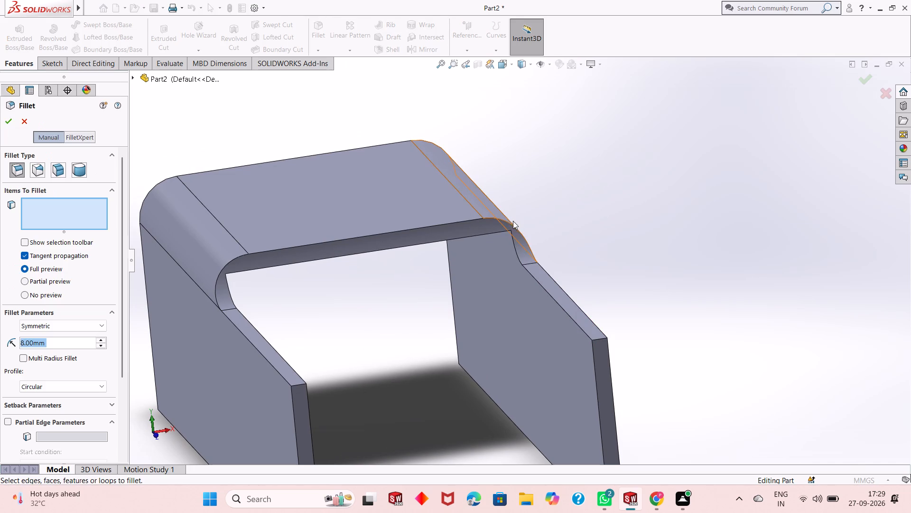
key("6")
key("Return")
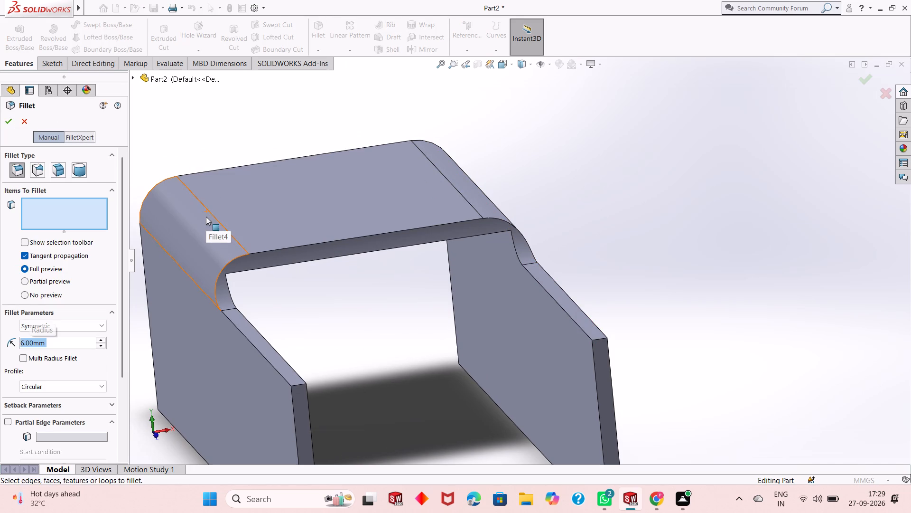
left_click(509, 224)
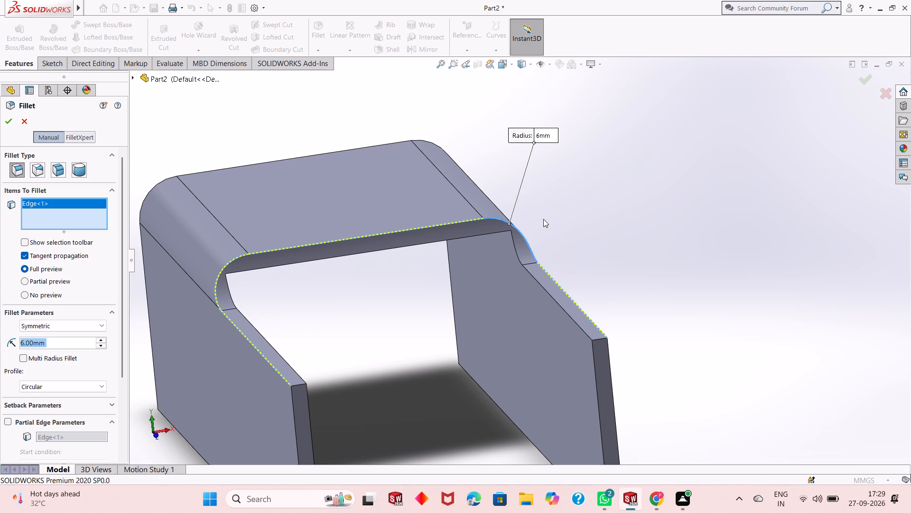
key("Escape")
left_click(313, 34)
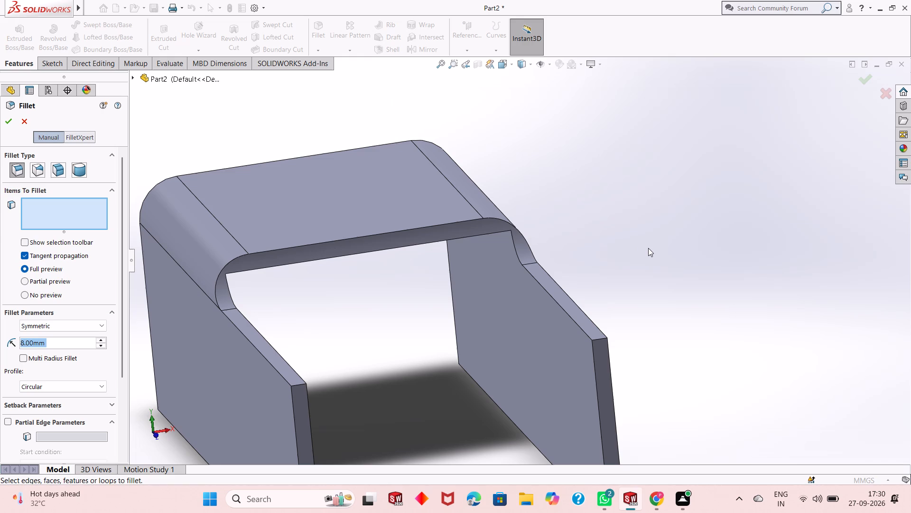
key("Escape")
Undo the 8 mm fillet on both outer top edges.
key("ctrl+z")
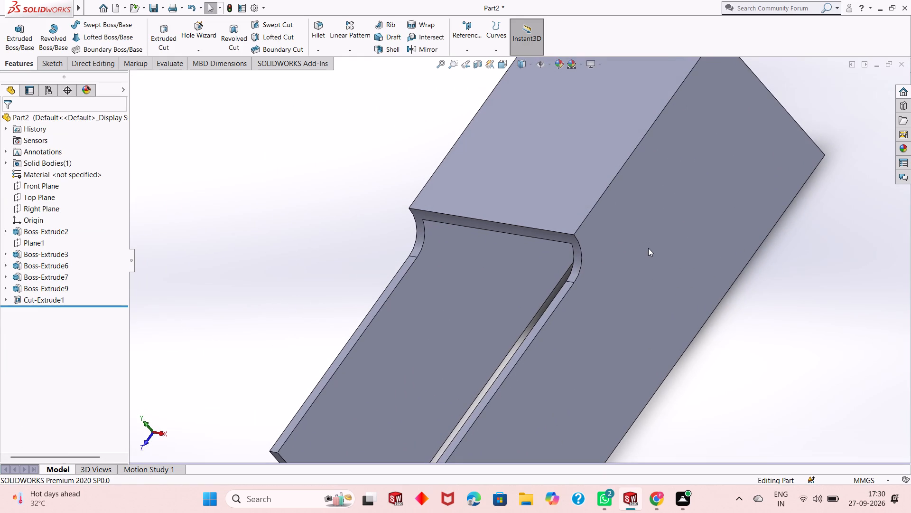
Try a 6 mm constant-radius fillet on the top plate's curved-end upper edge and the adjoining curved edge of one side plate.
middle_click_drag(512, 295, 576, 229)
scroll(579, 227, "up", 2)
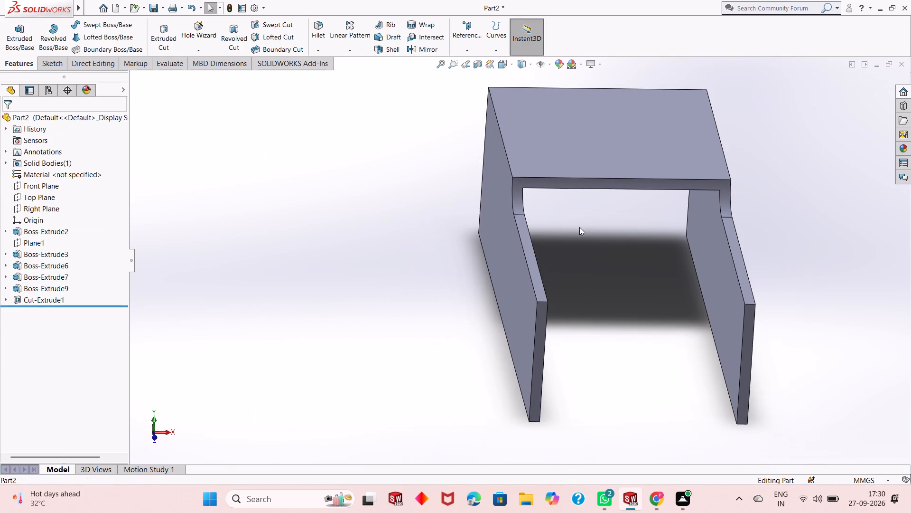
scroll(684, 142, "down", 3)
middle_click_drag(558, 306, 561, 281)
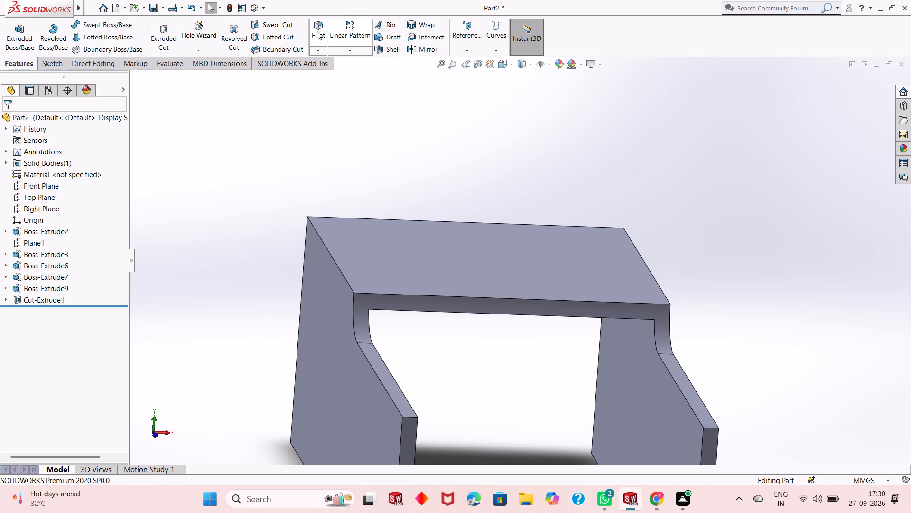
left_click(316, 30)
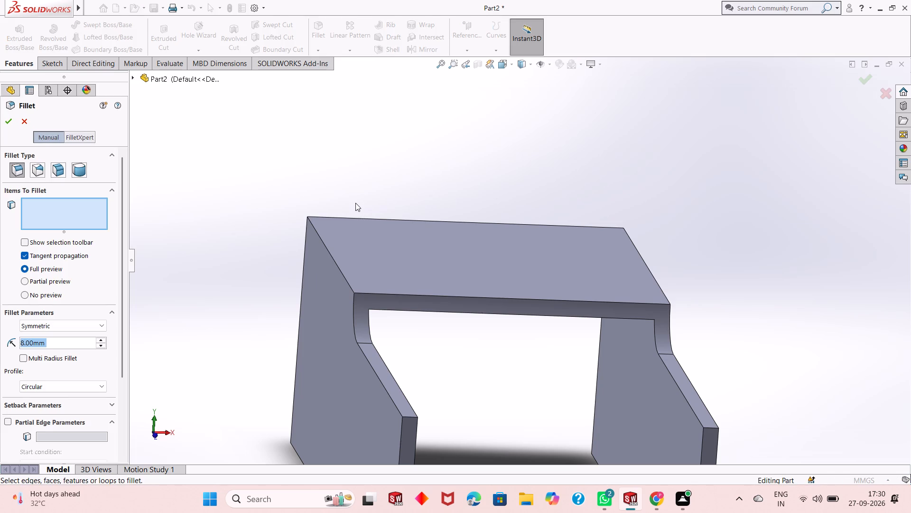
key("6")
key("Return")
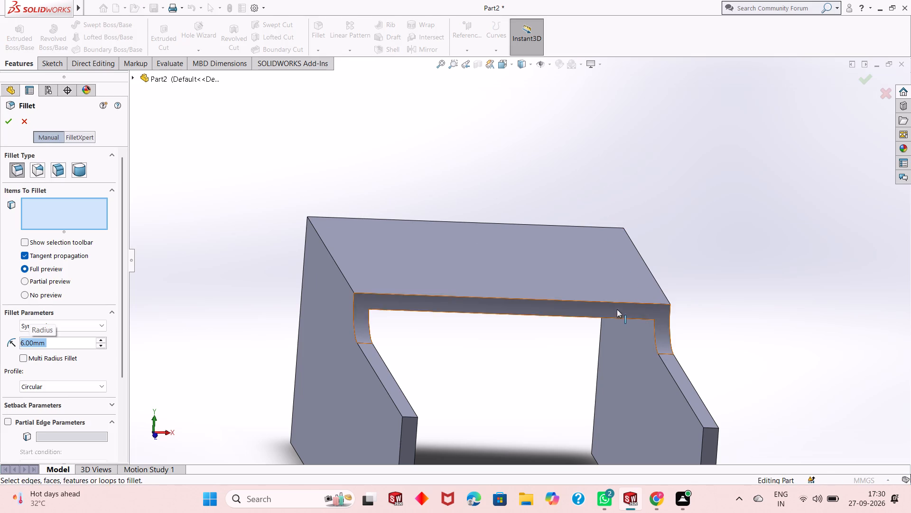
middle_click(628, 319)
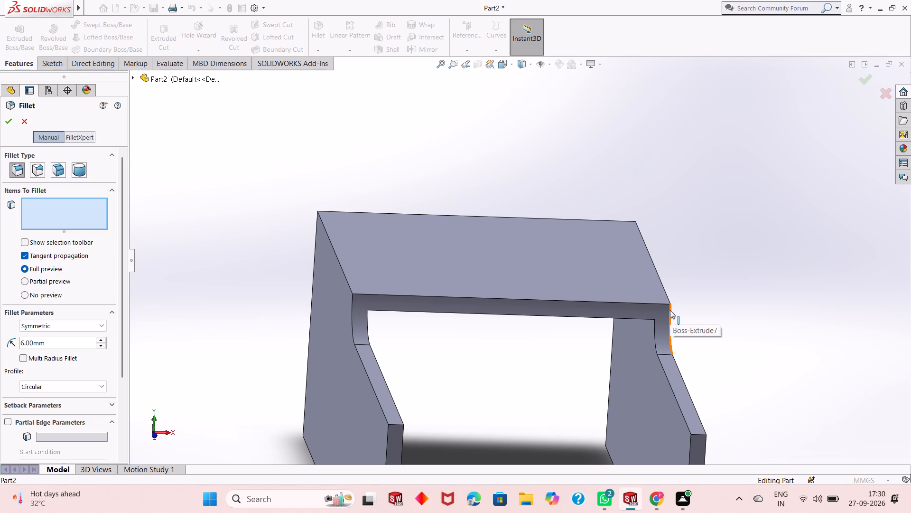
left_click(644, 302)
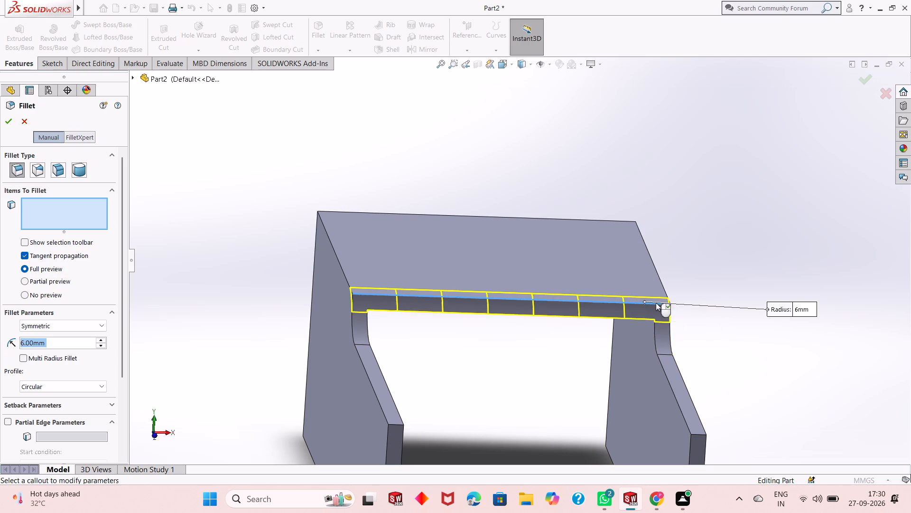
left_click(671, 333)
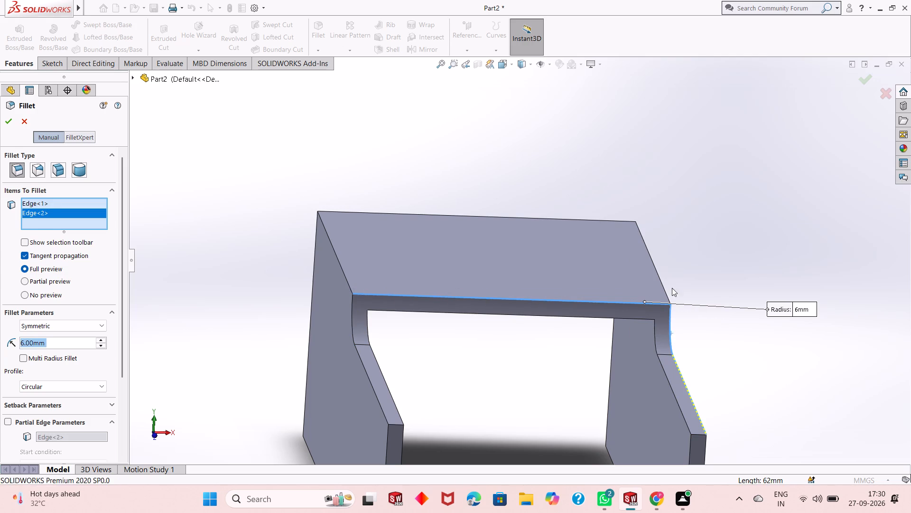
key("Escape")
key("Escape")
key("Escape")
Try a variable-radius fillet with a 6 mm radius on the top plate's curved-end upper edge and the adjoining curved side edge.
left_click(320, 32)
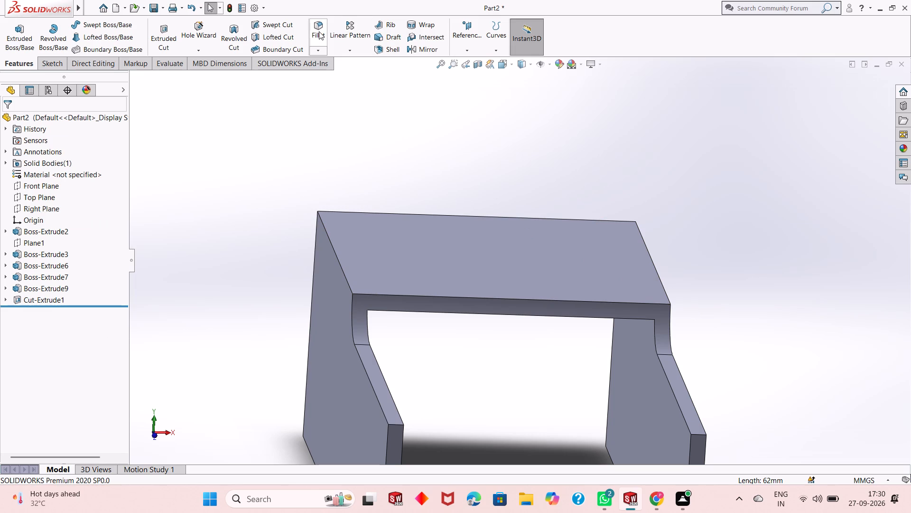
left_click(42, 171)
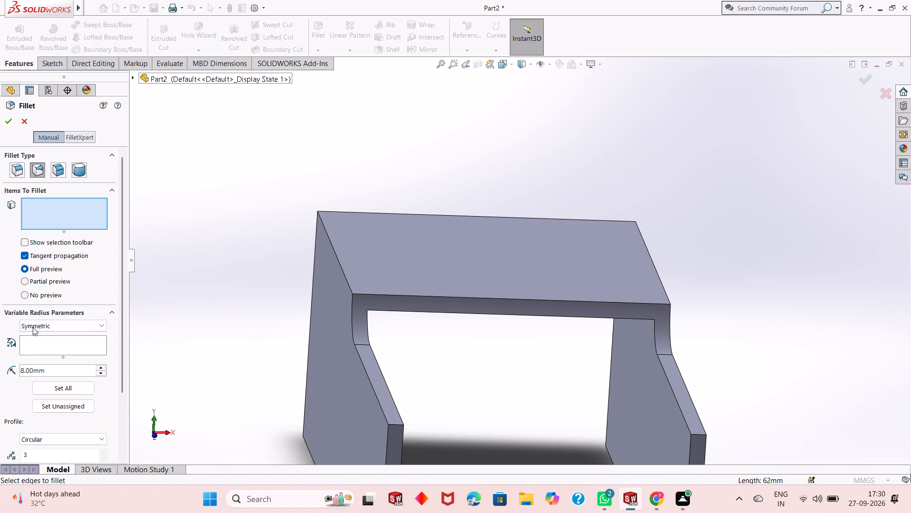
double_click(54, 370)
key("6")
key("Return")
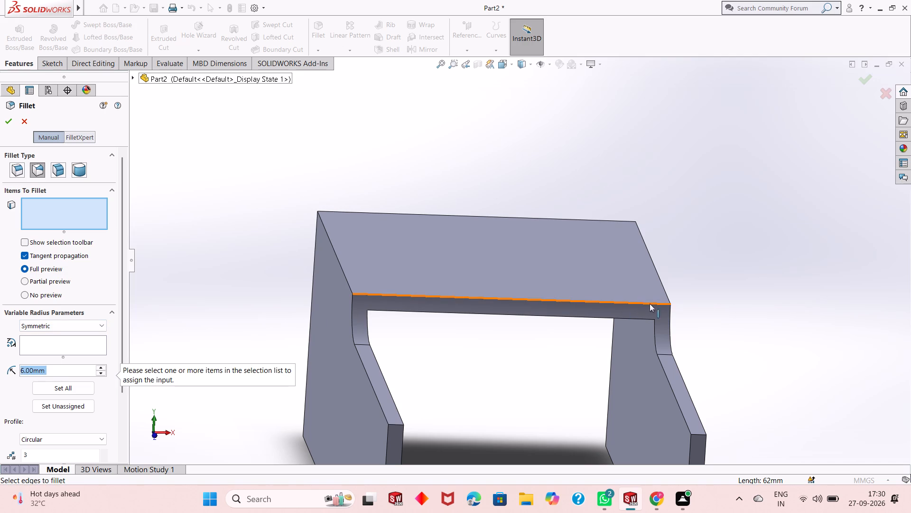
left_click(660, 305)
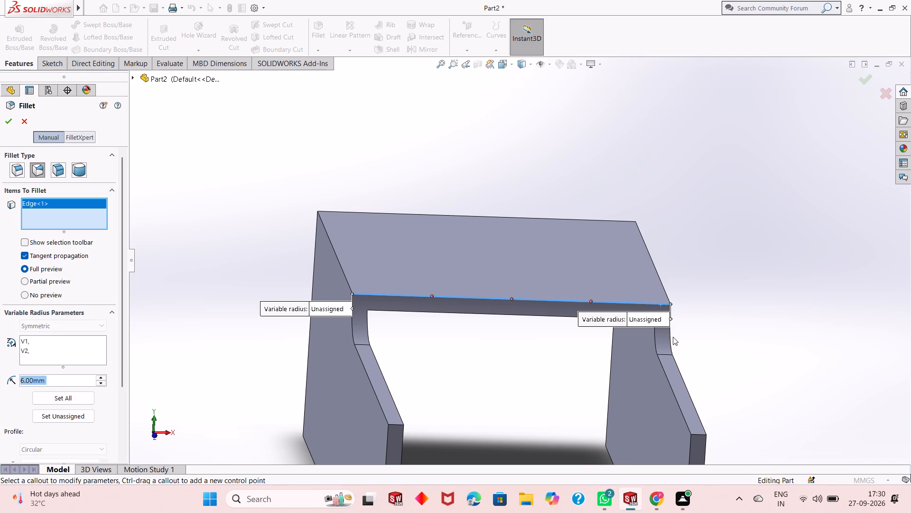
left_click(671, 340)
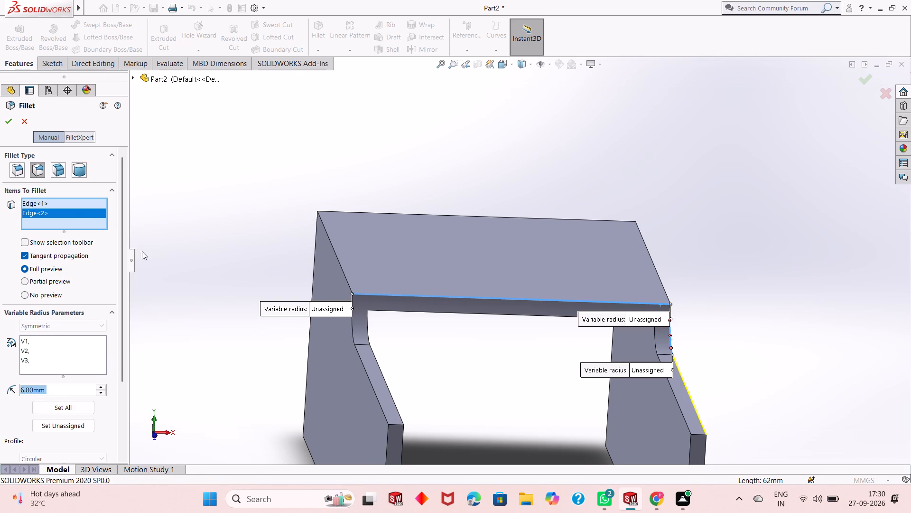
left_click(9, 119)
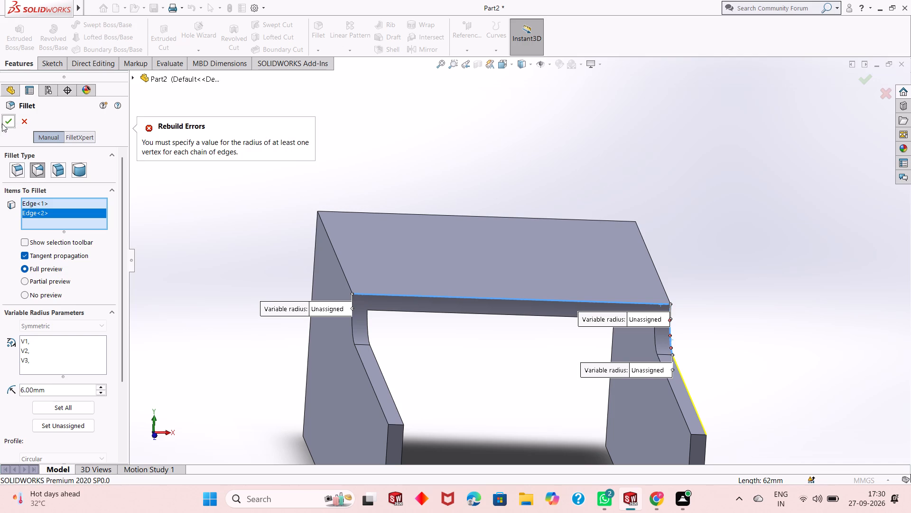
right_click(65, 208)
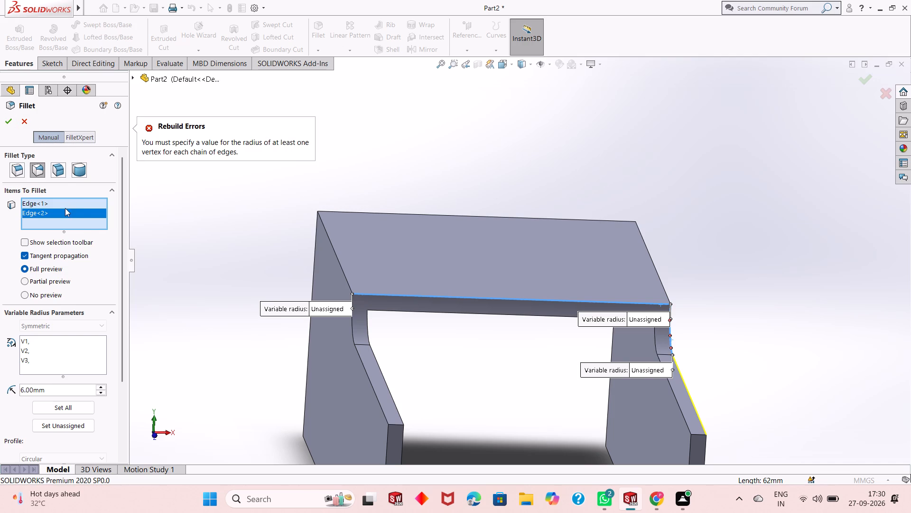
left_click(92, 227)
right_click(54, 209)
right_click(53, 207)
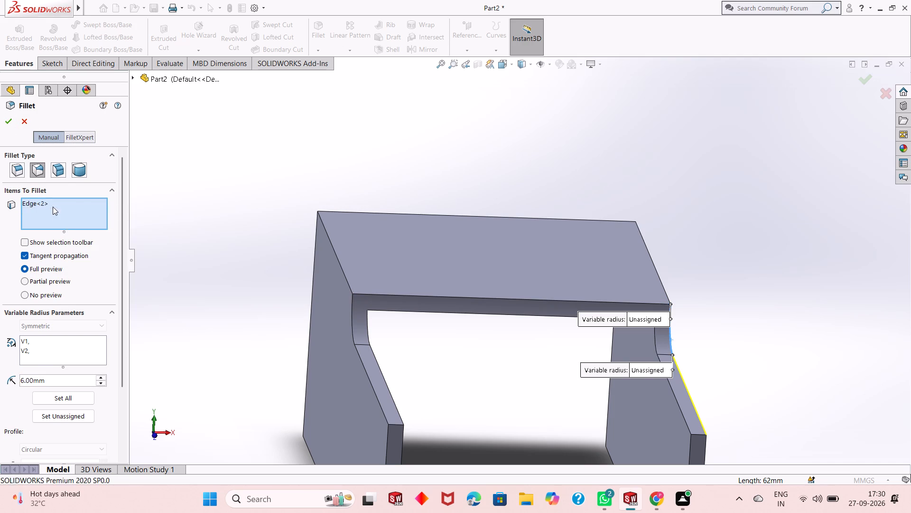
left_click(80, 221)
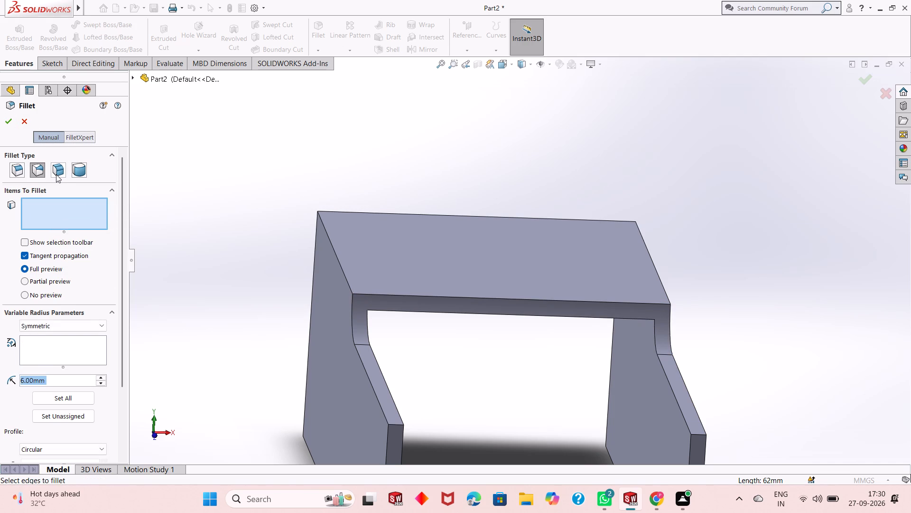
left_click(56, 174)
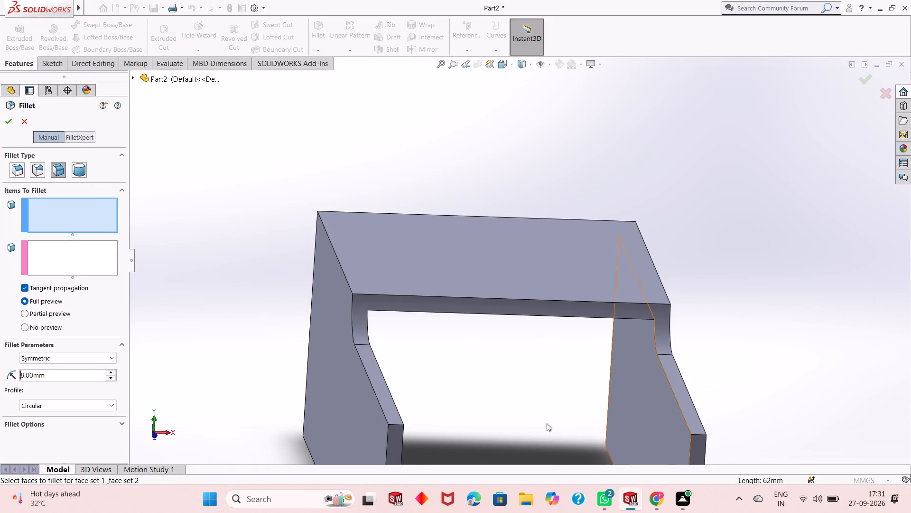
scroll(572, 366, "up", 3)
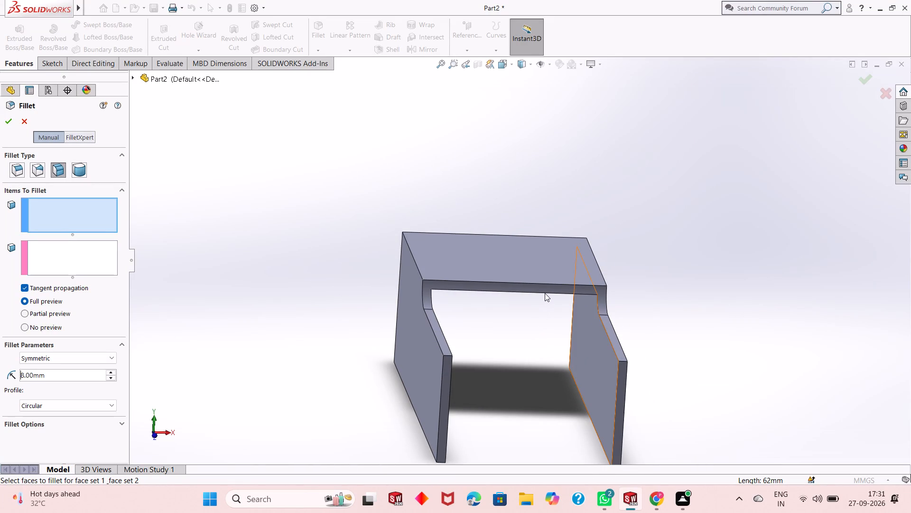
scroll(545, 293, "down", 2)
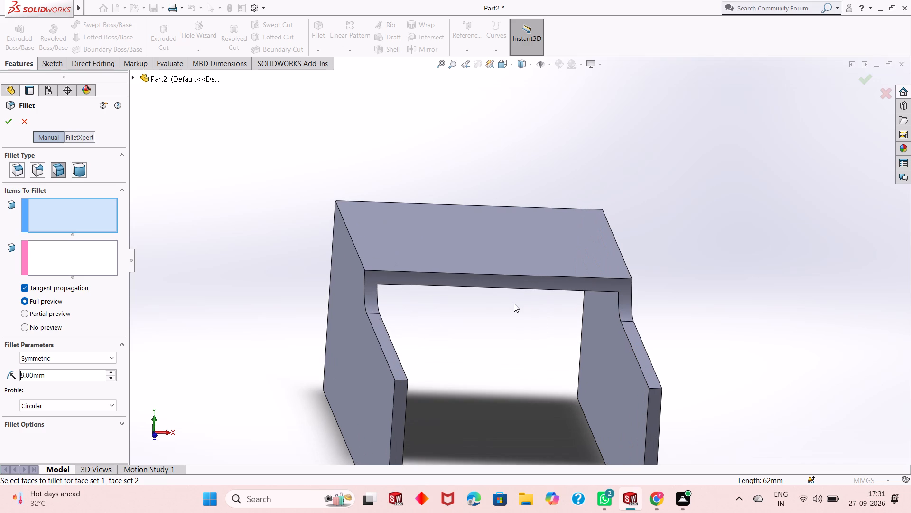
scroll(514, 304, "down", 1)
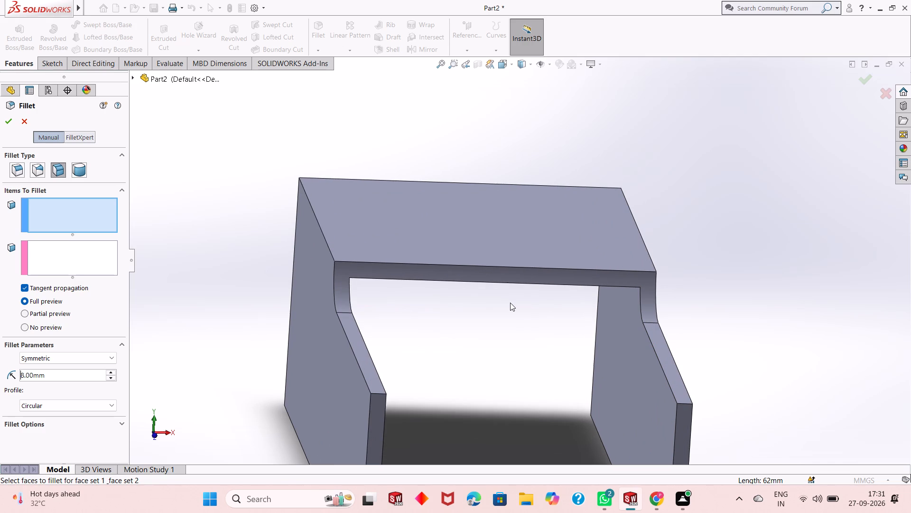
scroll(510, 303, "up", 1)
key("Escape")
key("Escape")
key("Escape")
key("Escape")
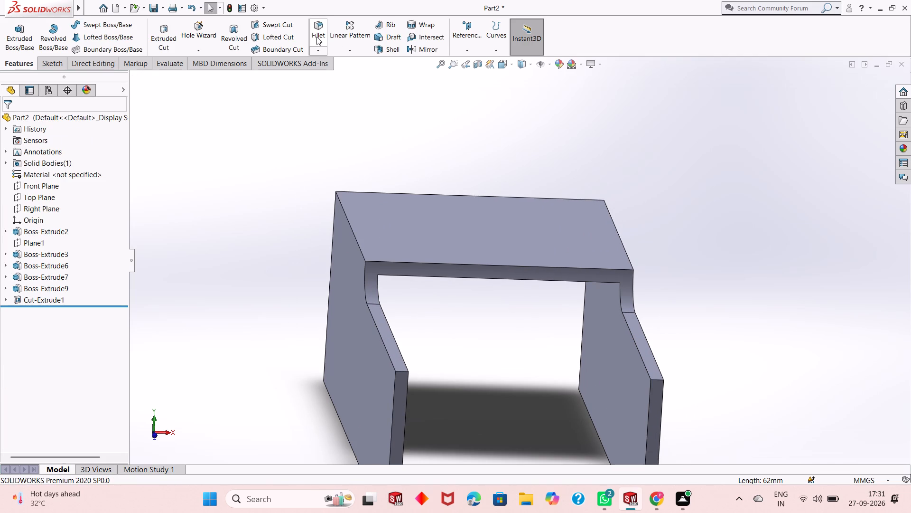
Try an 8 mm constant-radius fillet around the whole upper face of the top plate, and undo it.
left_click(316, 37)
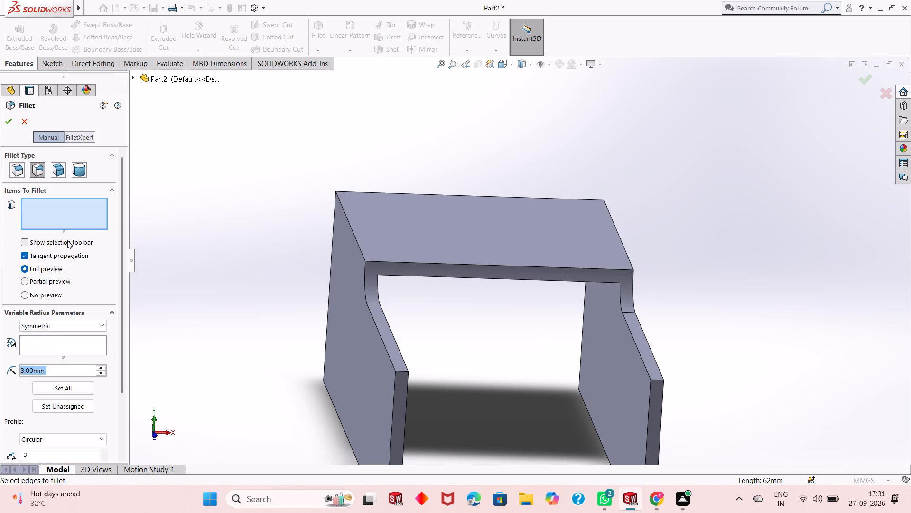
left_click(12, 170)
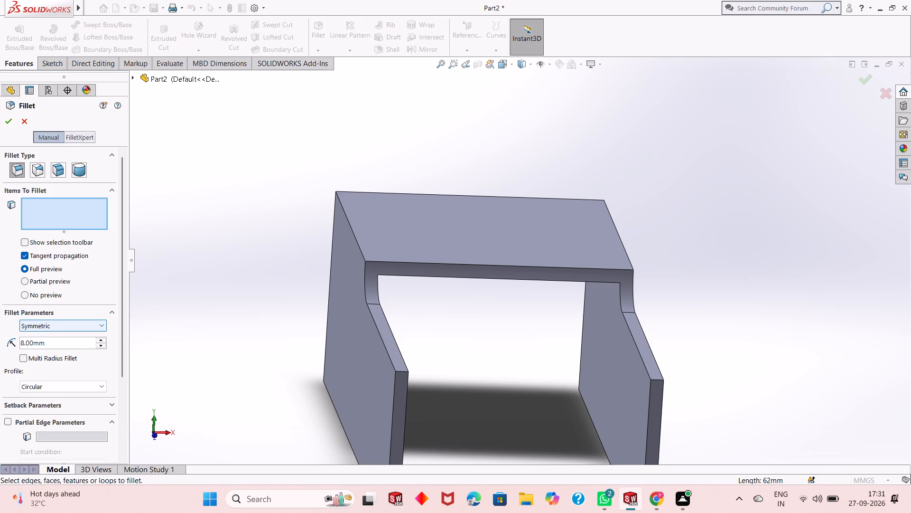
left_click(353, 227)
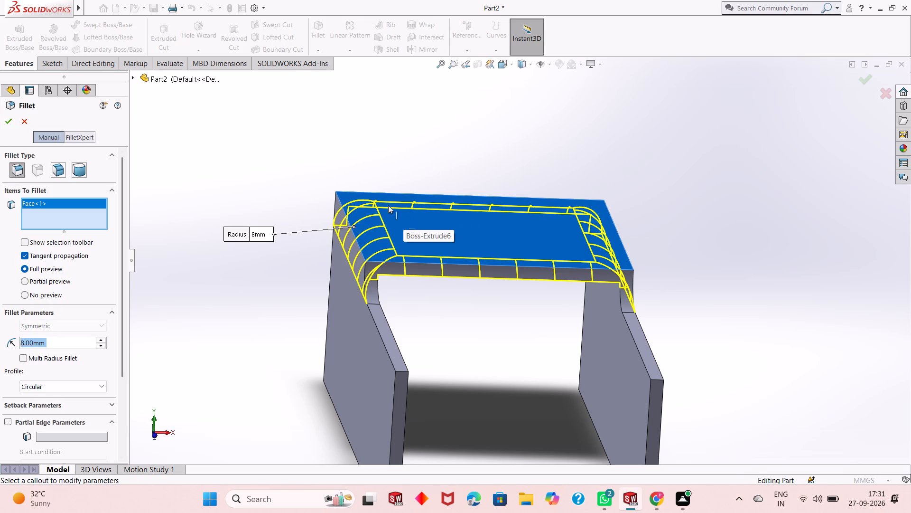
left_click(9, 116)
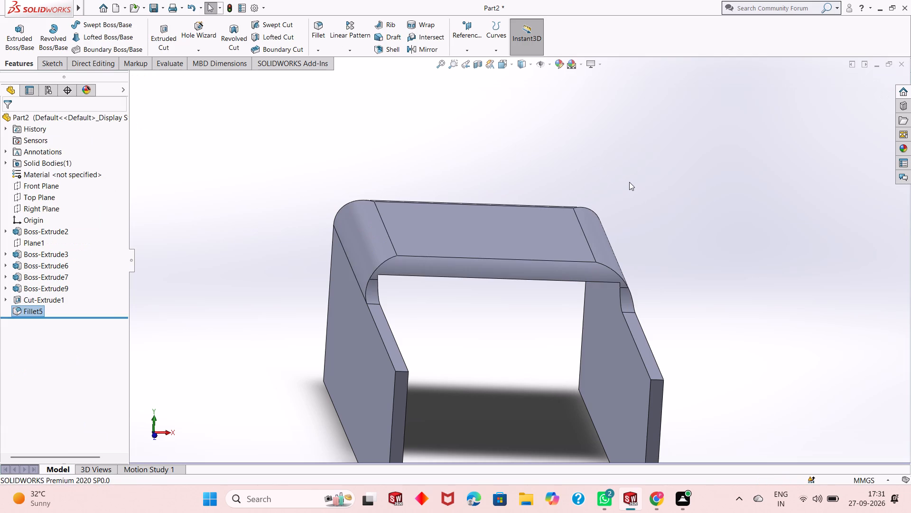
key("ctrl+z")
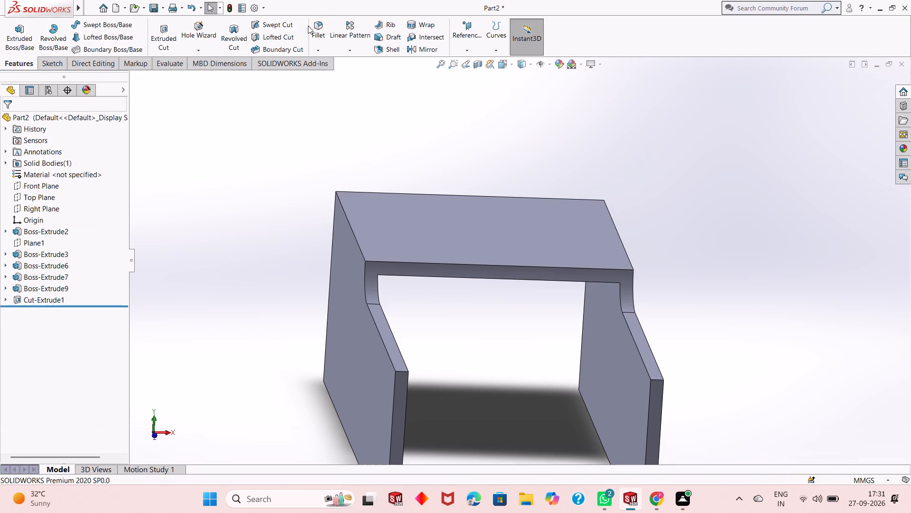
Fillet both long outer top edges, where the top plate meets the side plates, with a constant radius of 8 mm.
left_click(311, 28)
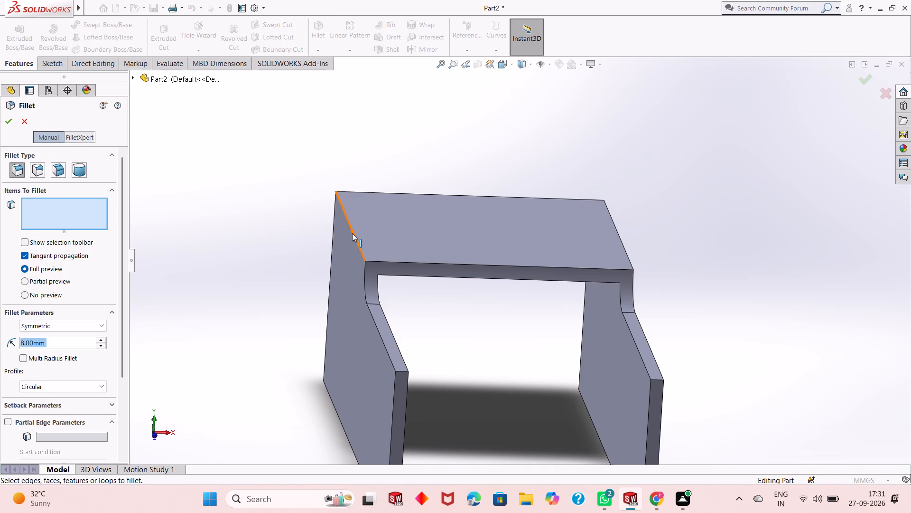
left_click(352, 233)
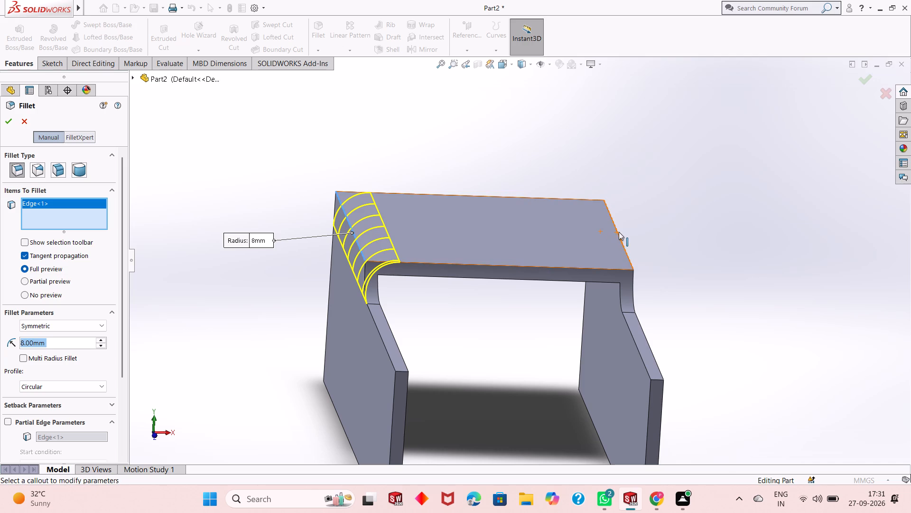
left_click(619, 232)
left_click(3, 120)
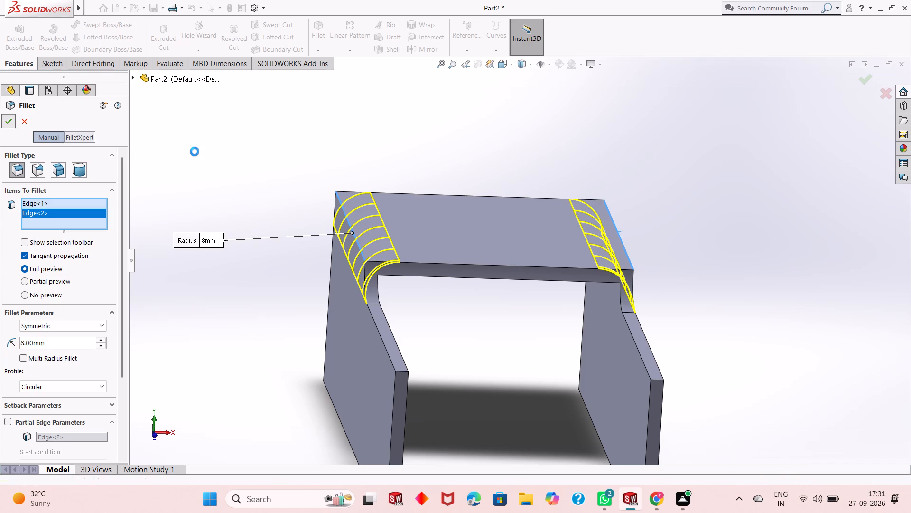
Fillet both long inner edges, where the top plate's underside meets the side plates, with a constant radius of 3 mm.
middle_click_drag(557, 282, 553, 253)
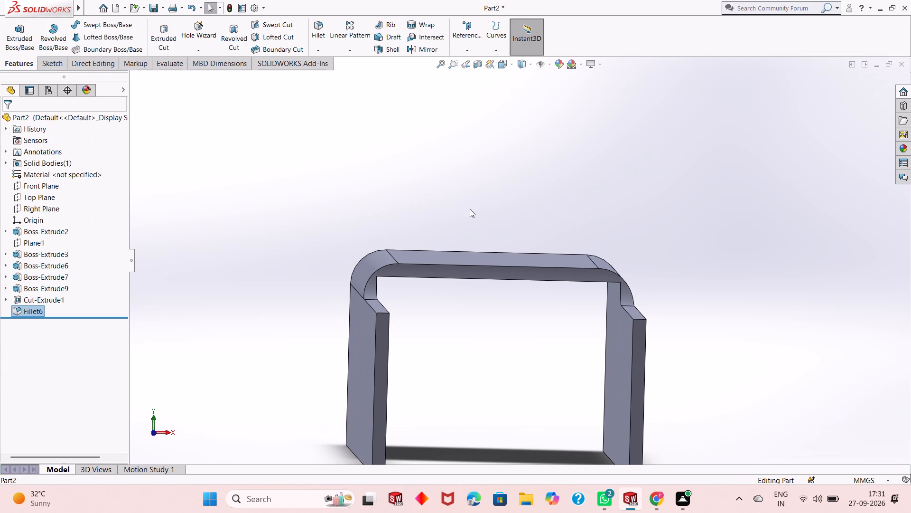
scroll(472, 260, "down", 2)
middle_click_drag(471, 309, 465, 289)
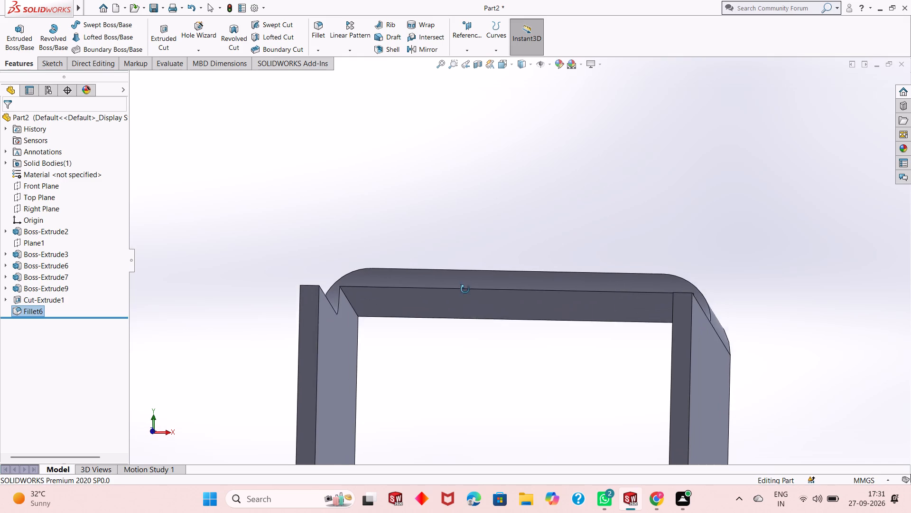
middle_click_drag(465, 289, 465, 290)
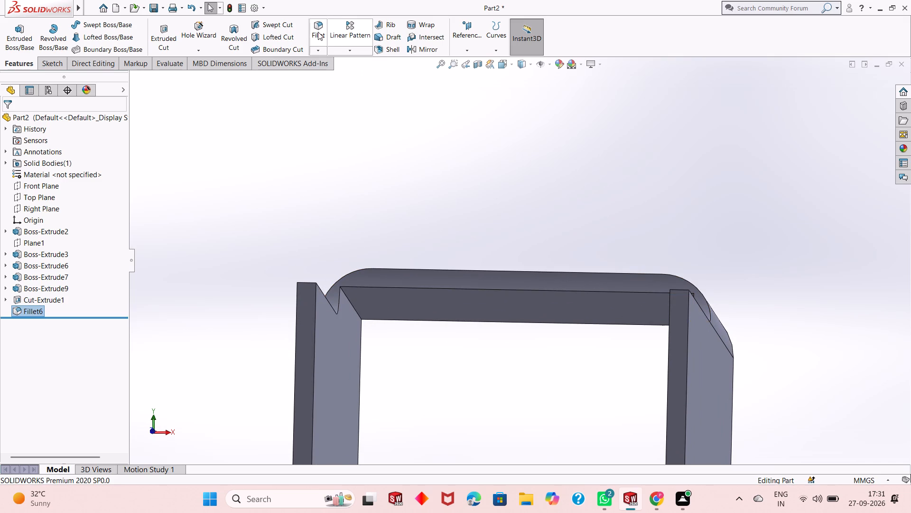
left_click(316, 30)
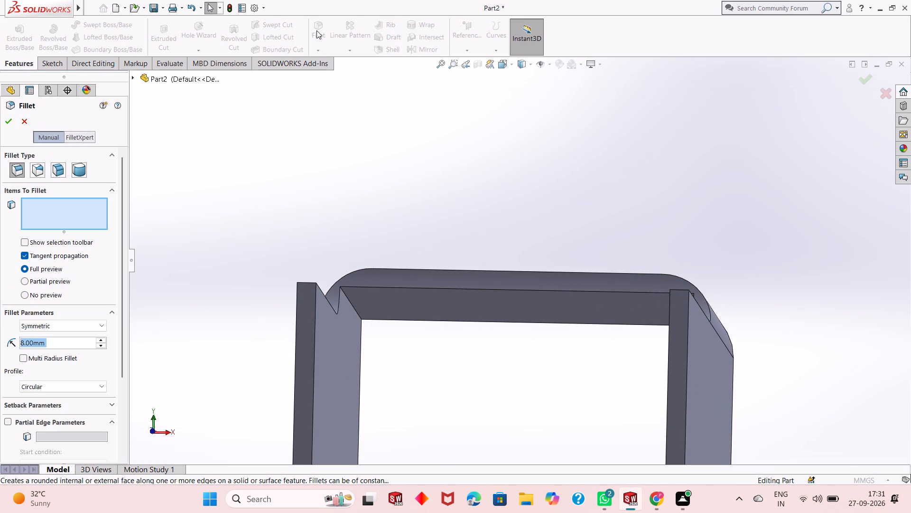
key("3")
key("Return")
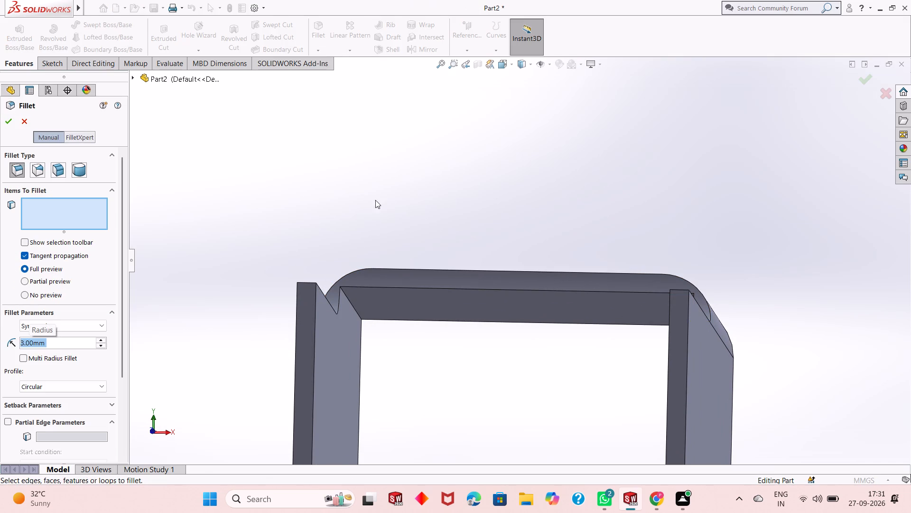
left_click(347, 296)
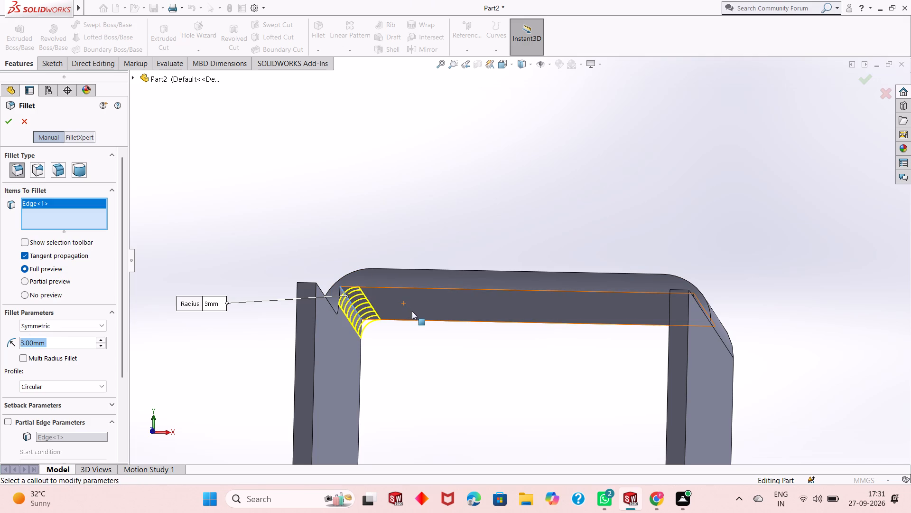
middle_click_drag(413, 318, 413, 324)
middle_click_drag(533, 337, 563, 330)
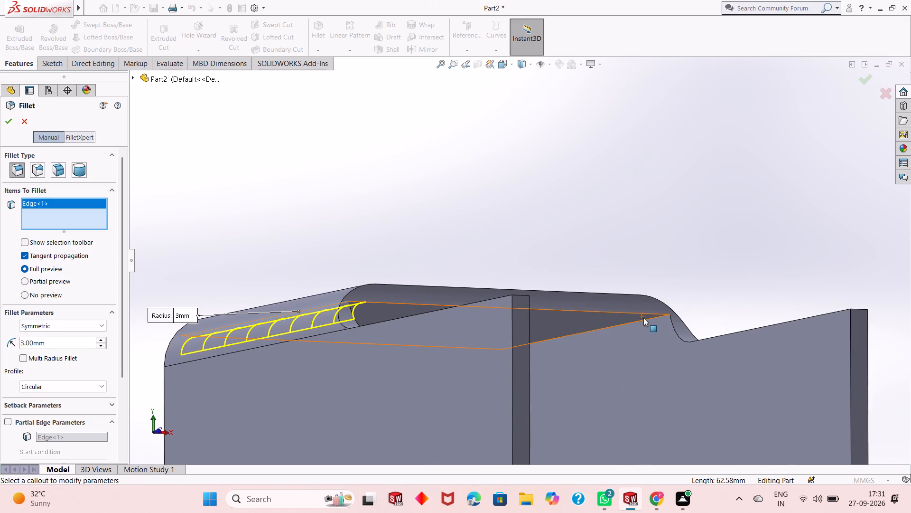
left_click(645, 320)
middle_click_drag(656, 263, 624, 286)
left_click(6, 123)
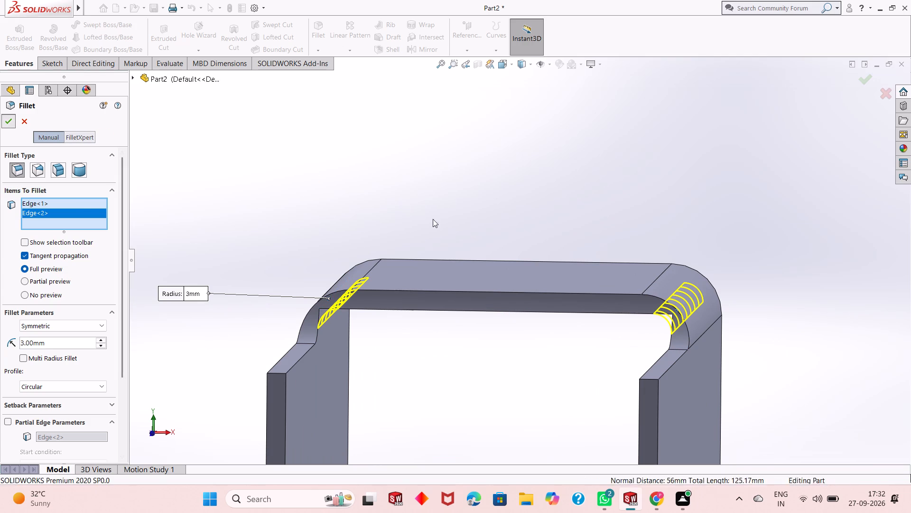
Examine the rounded corners between the top plate and the side plates from several angles.
middle_click_drag(492, 344, 499, 327)
scroll(498, 327, "up", 3)
middle_click_drag(494, 329, 499, 351)
scroll(483, 242, "down", 1)
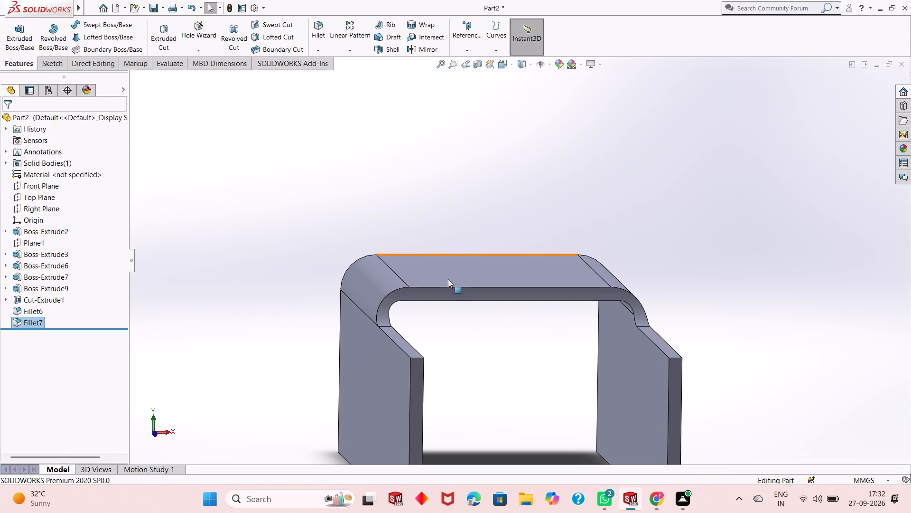
middle_click_drag(475, 343, 468, 344)
scroll(473, 344, "down", 1)
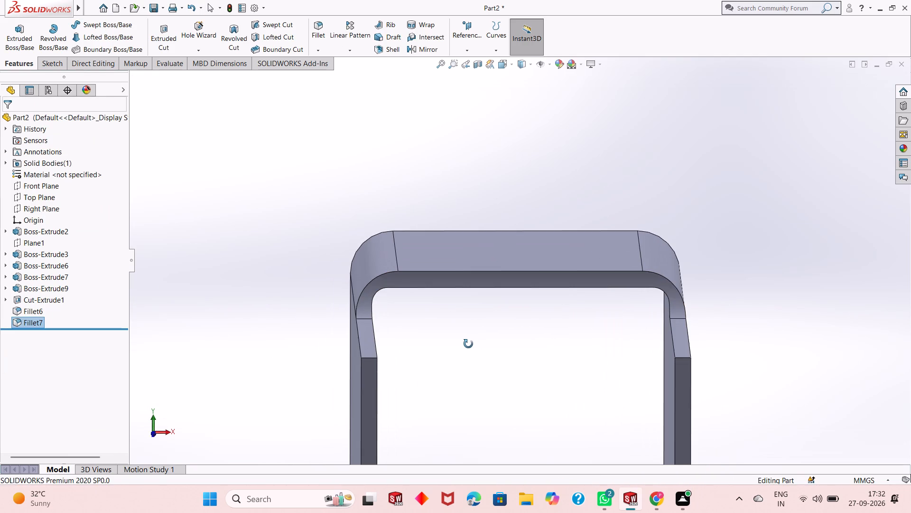
middle_click_drag(468, 344, 480, 319)
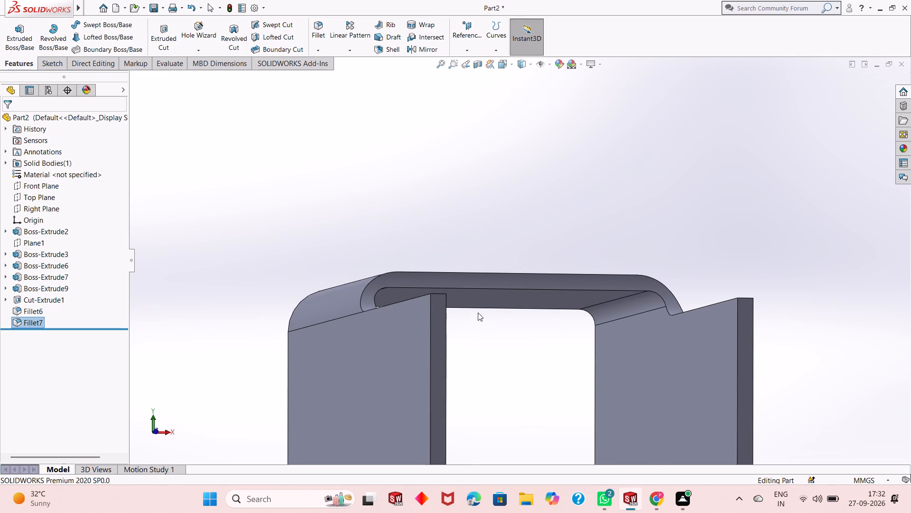
middle_click_drag(493, 353, 513, 376)
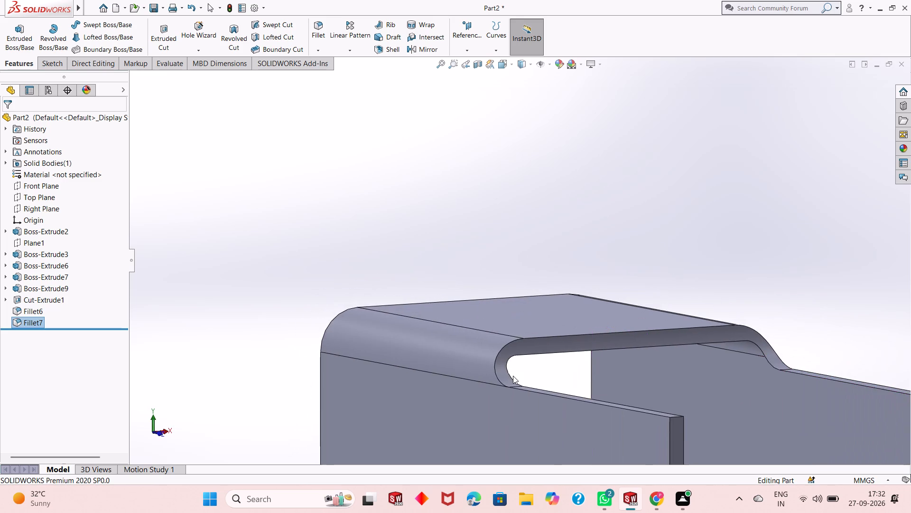
scroll(513, 376, "up", 1)
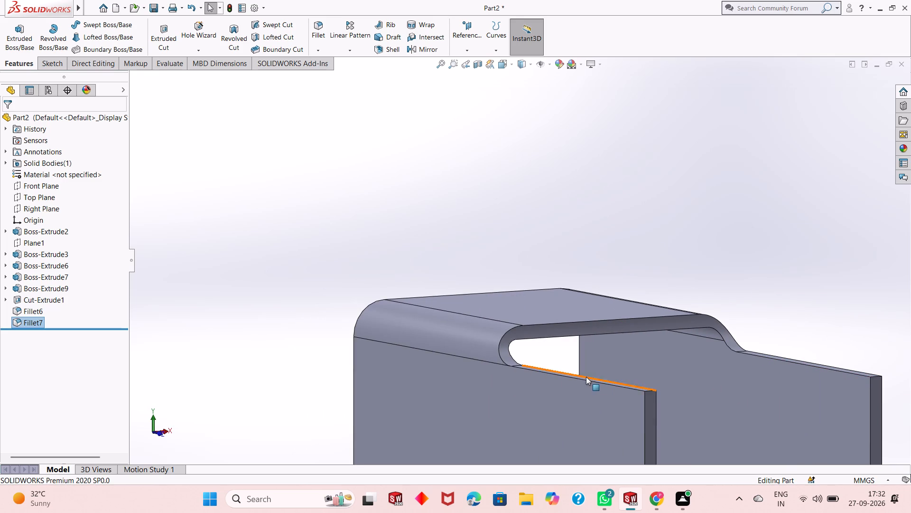
middle_click_drag(587, 379, 590, 388)
scroll(522, 350, "down", 3)
scroll(524, 358, "up", 1)
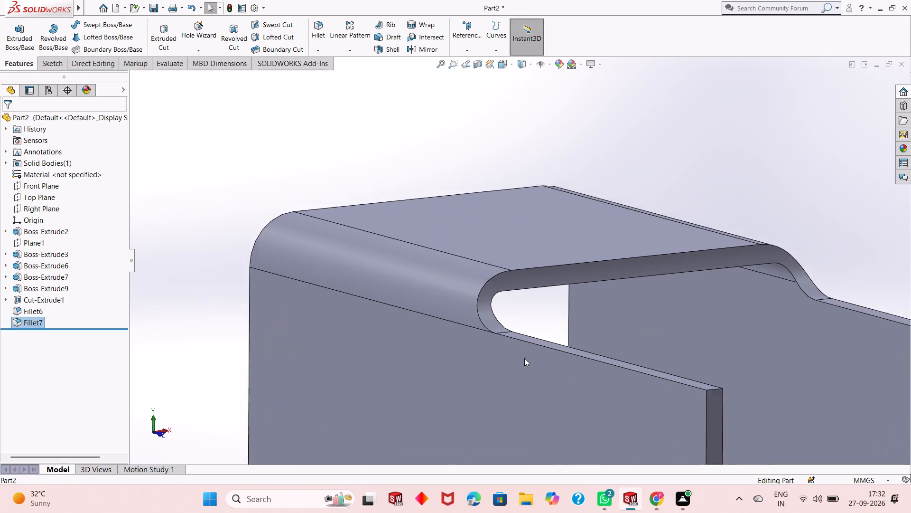
scroll(524, 358, "up", 4)
middle_click_drag(559, 332, 547, 343)
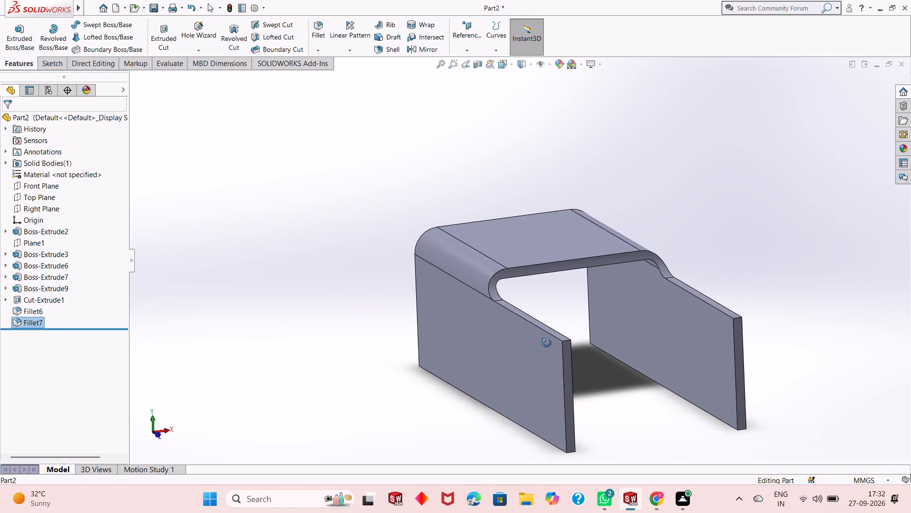
middle_click_drag(547, 343, 598, 304)
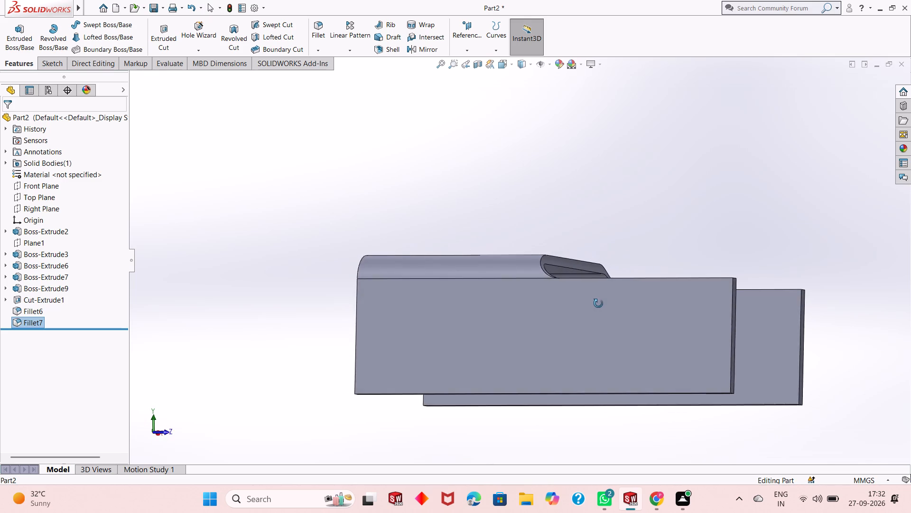
middle_click_drag(598, 304, 602, 349)
scroll(602, 349, "up", 1)
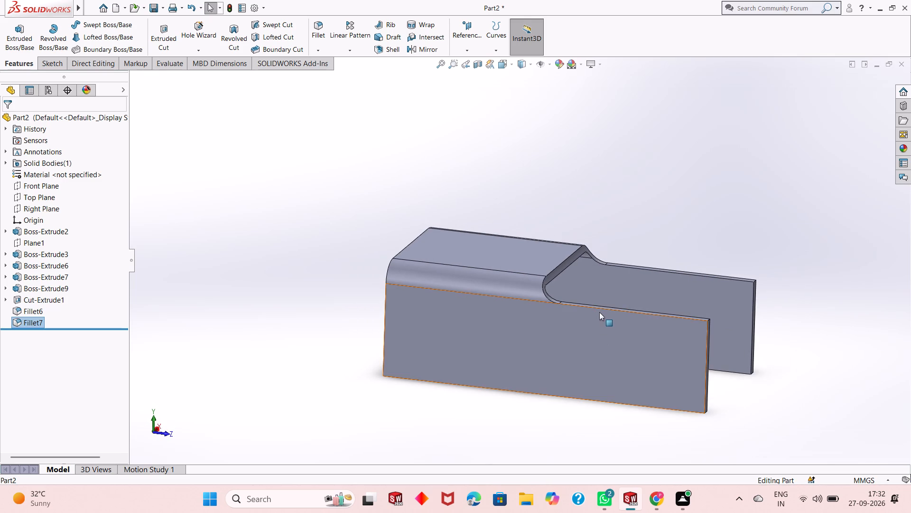
Sketch two circles on the top plate's upper face, aligned along its length, with radii of about 7.5 mm and 6.3 mm.
left_click(529, 261)
left_click(574, 236)
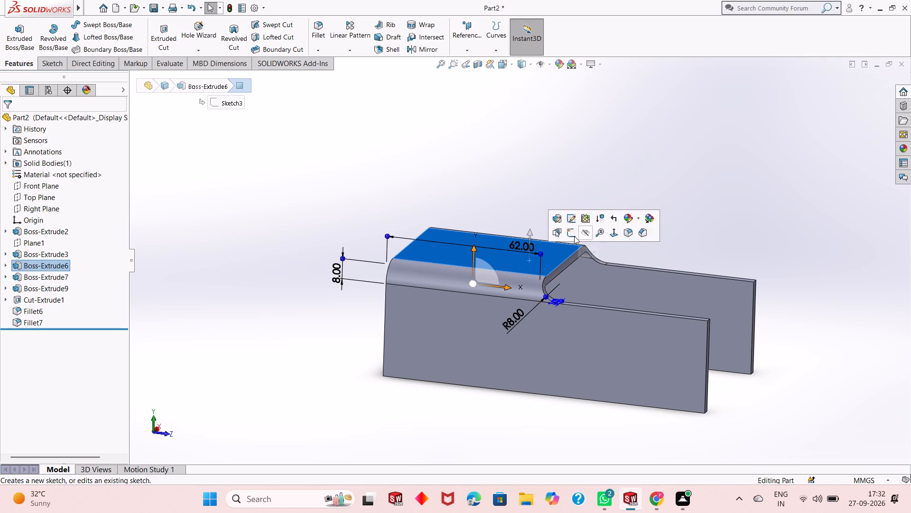
key("ctrl+8")
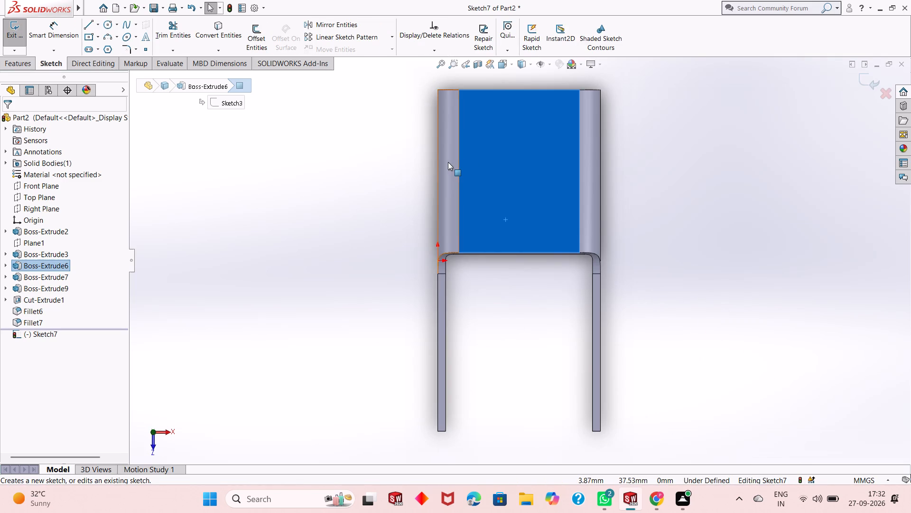
key("Escape")
scroll(507, 239, "up", 3)
scroll(530, 157, "down", 2)
scroll(543, 254, "down", 1)
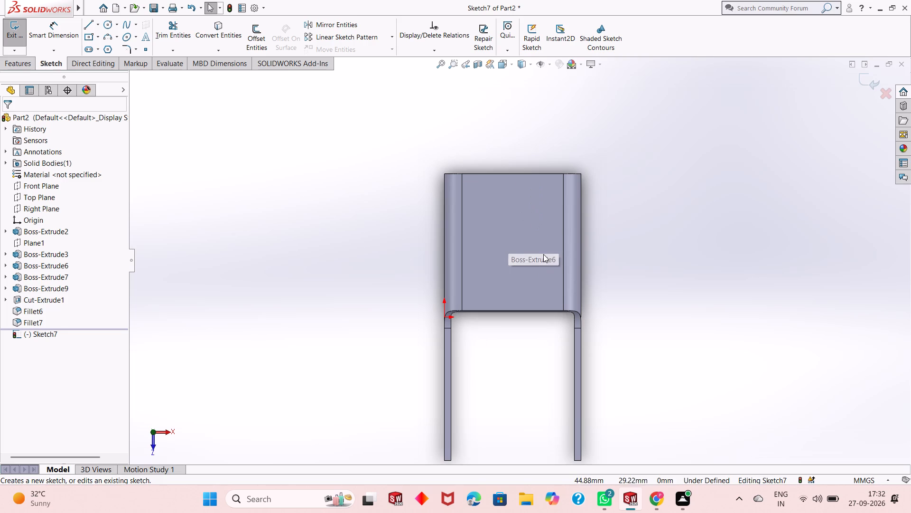
left_click(104, 25)
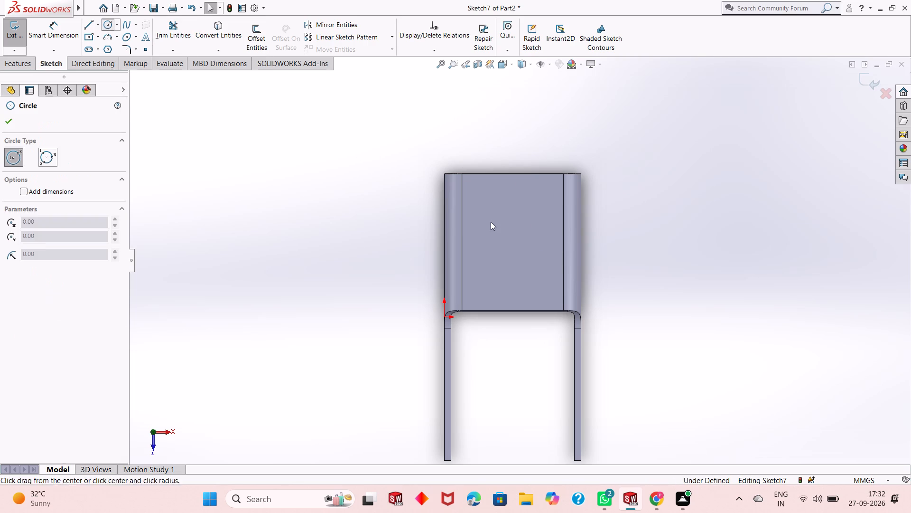
left_click(512, 209)
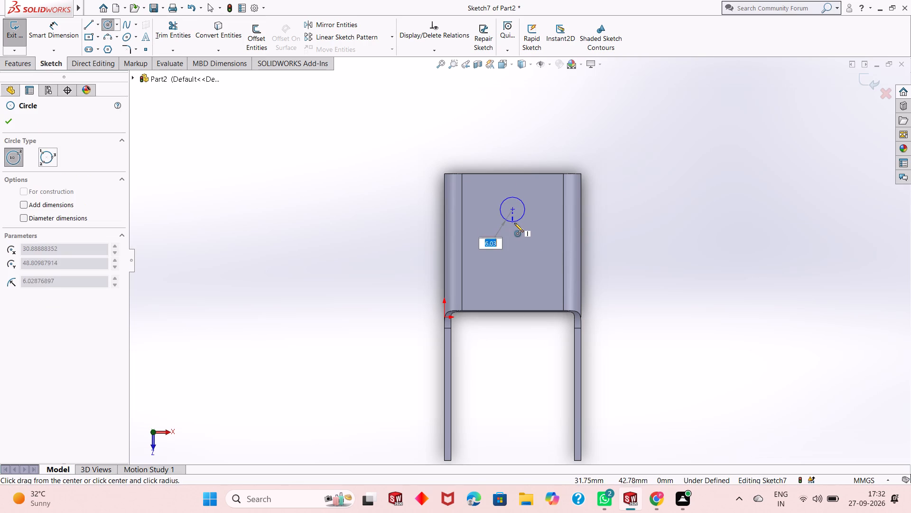
left_click(515, 226)
left_click(511, 277)
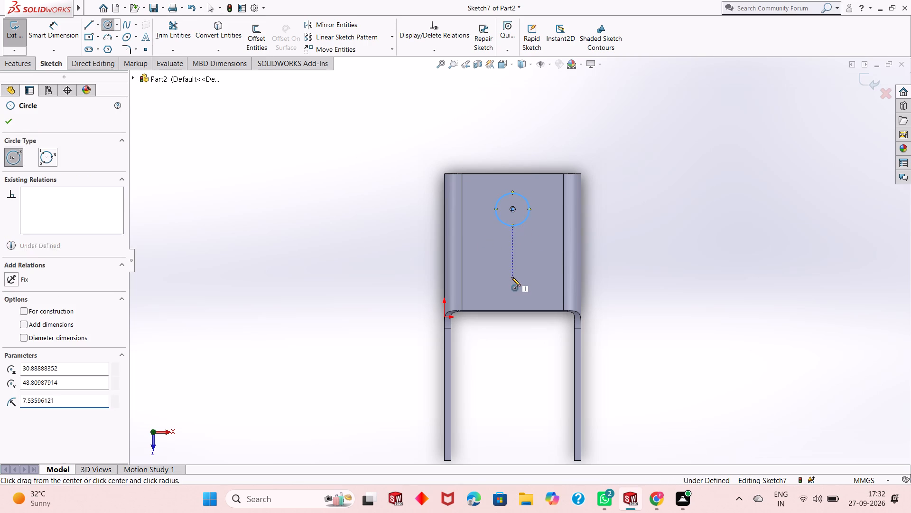
left_click(516, 264)
right_click(273, 219)
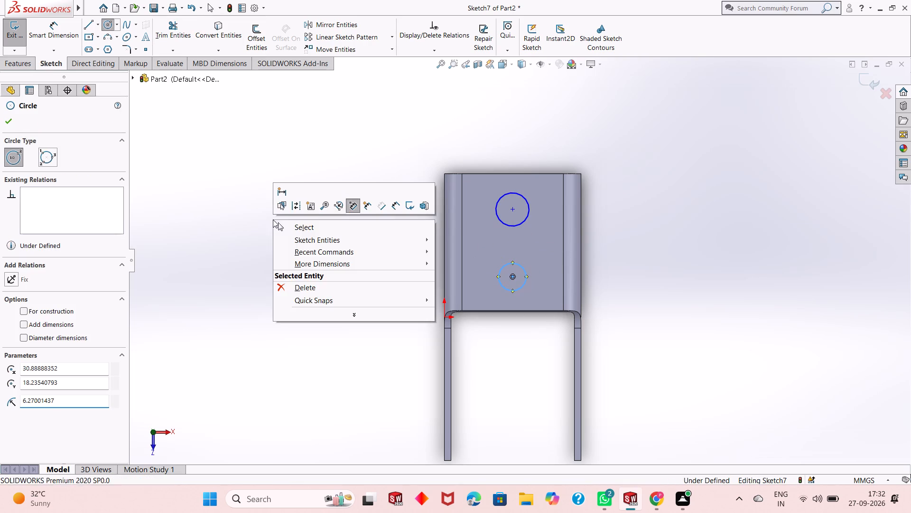
left_click(284, 225)
Dimension both circles on the top plate to a diameter of 16 mm each.
left_click(32, 26)
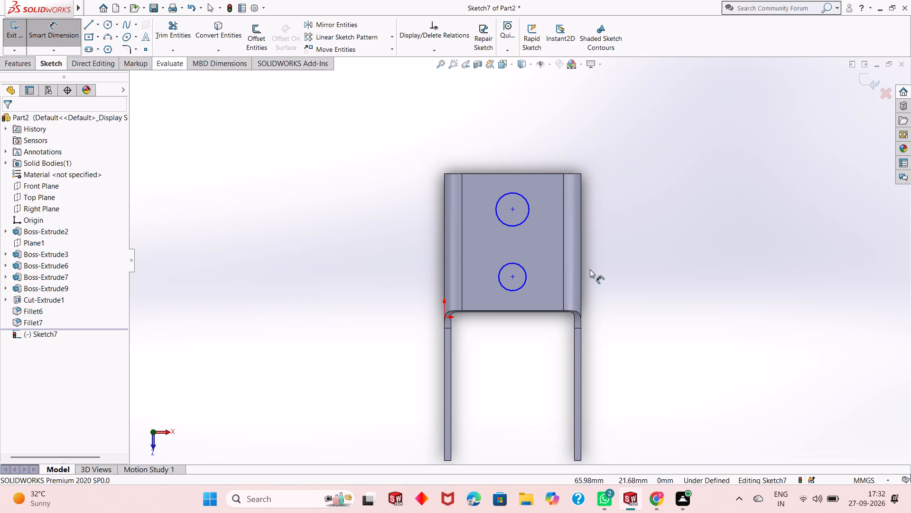
left_click(501, 224)
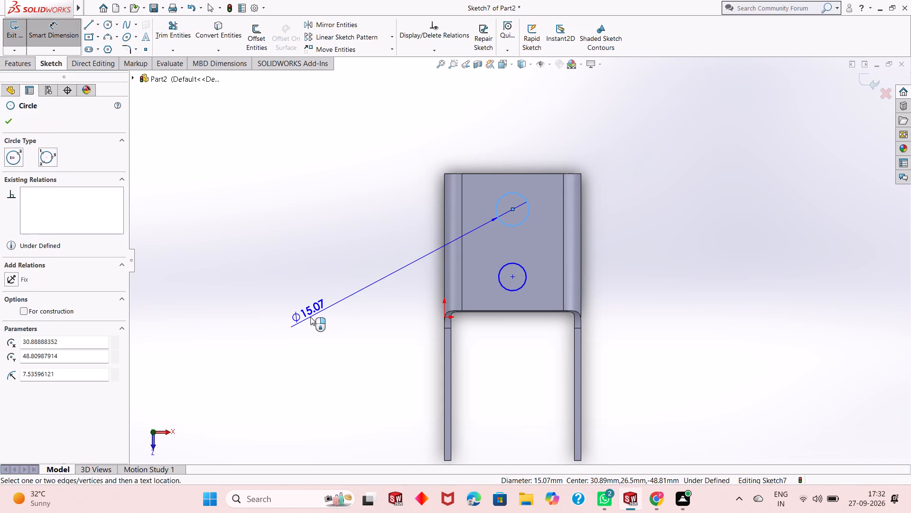
left_click(310, 317)
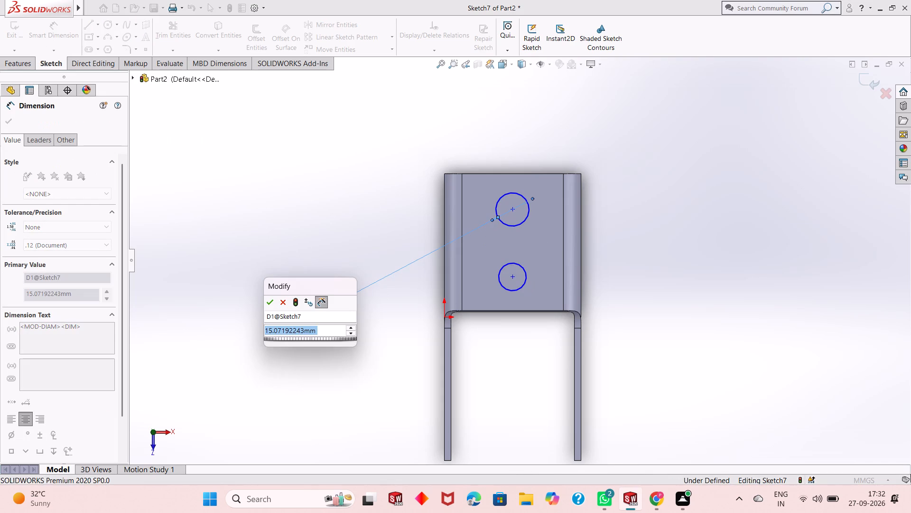
type("16")
key("Return")
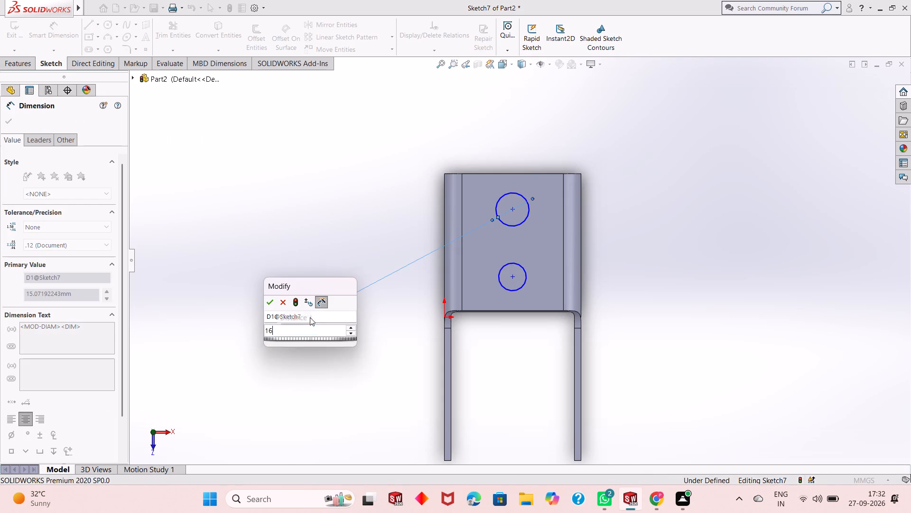
left_click(513, 290)
left_click(633, 364)
type("16")
key("Return")
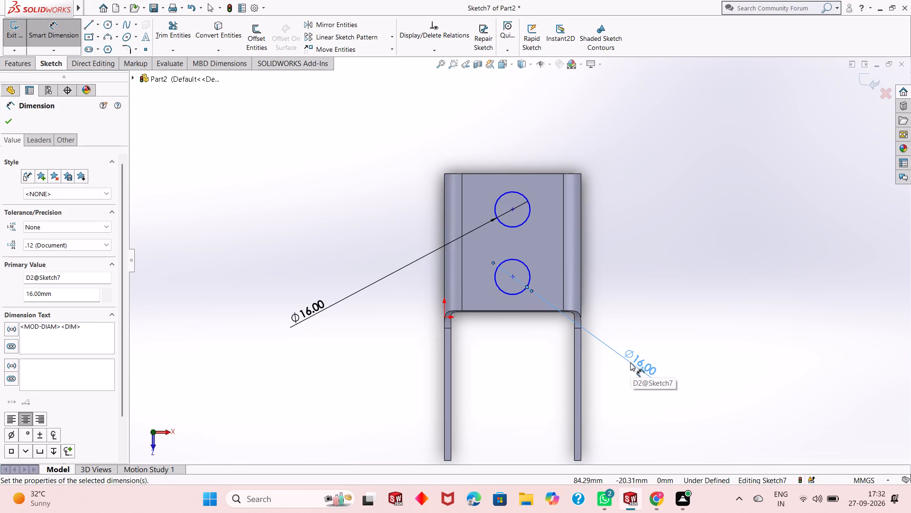
Dimension the distance between the two circles' centres as 45 mm.
left_click(515, 278)
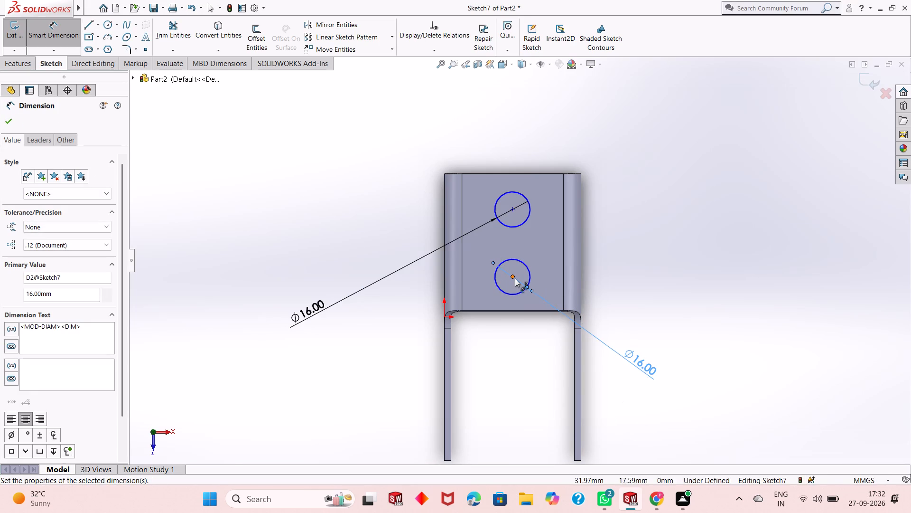
left_click(513, 210)
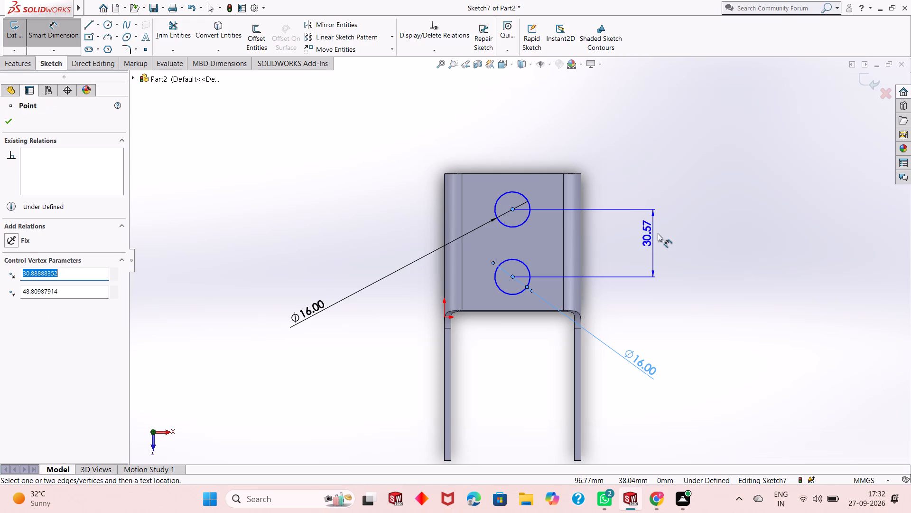
left_click(658, 233)
type("45")
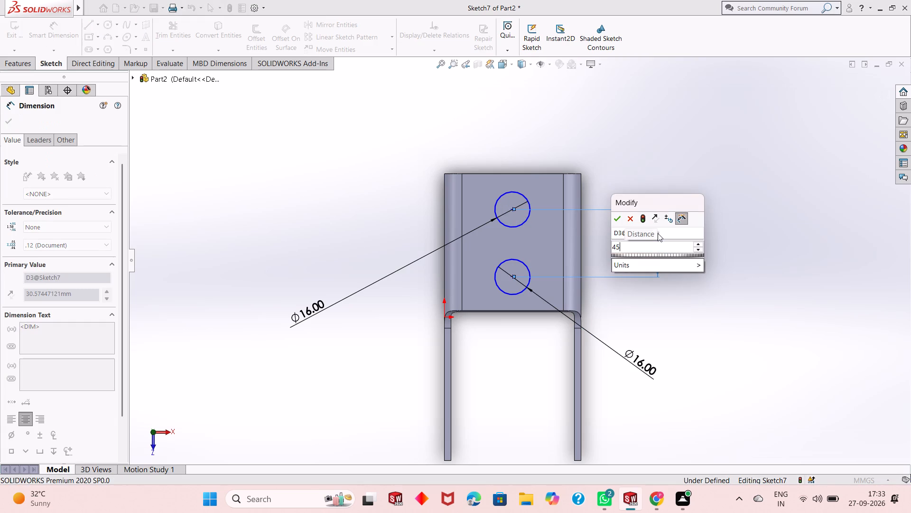
key("Return")
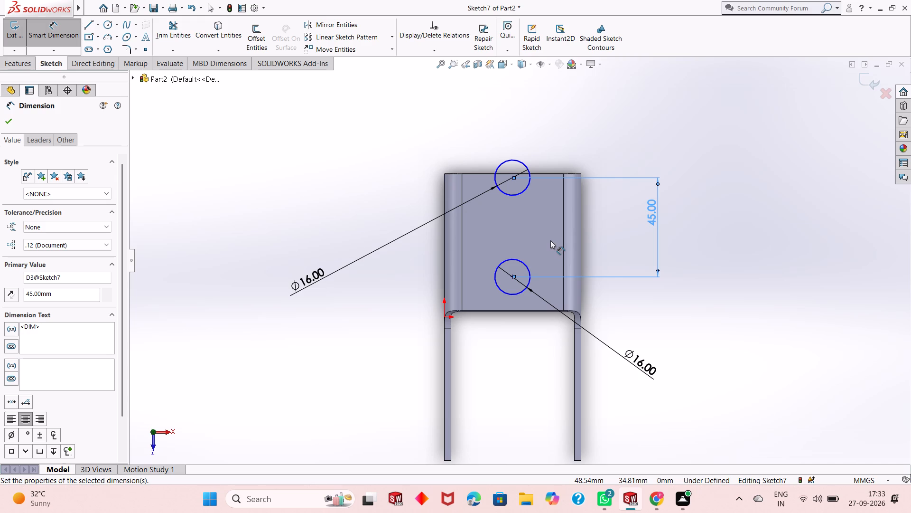
middle_click_drag(529, 387, 529, 377)
middle_click_drag(529, 377, 532, 332)
key("Escape")
key("Escape")
middle_click_drag(522, 365, 528, 335)
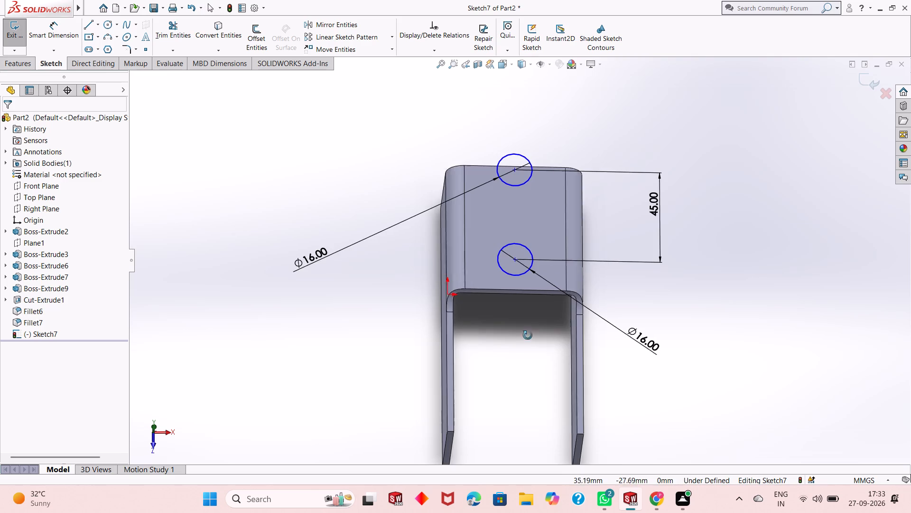
Undo the circle dimensions, both circles and the new sketch on the top plate's upper face.
middle_click_drag(528, 335, 606, 308)
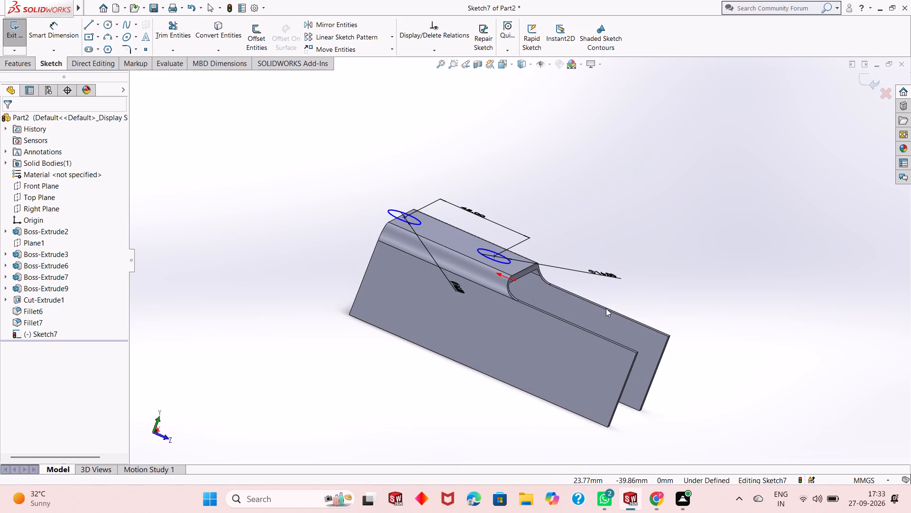
key("Escape")
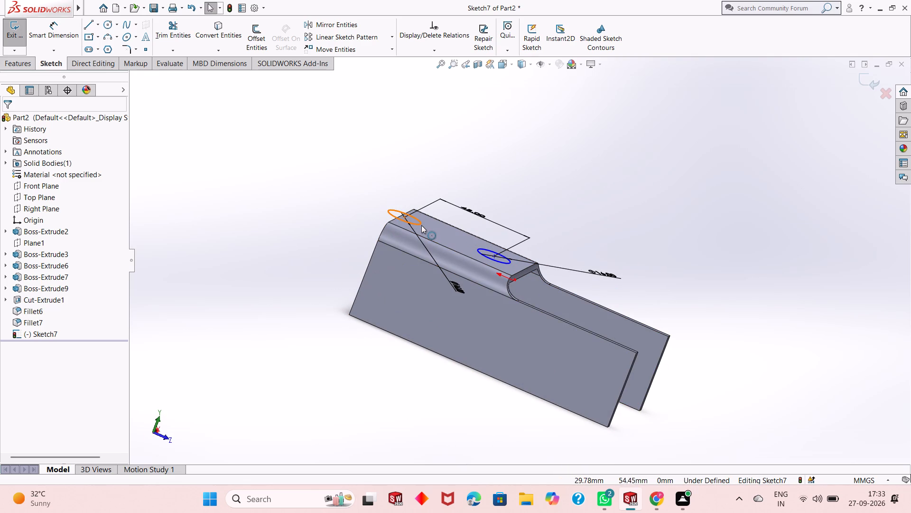
key("ctrl+z")
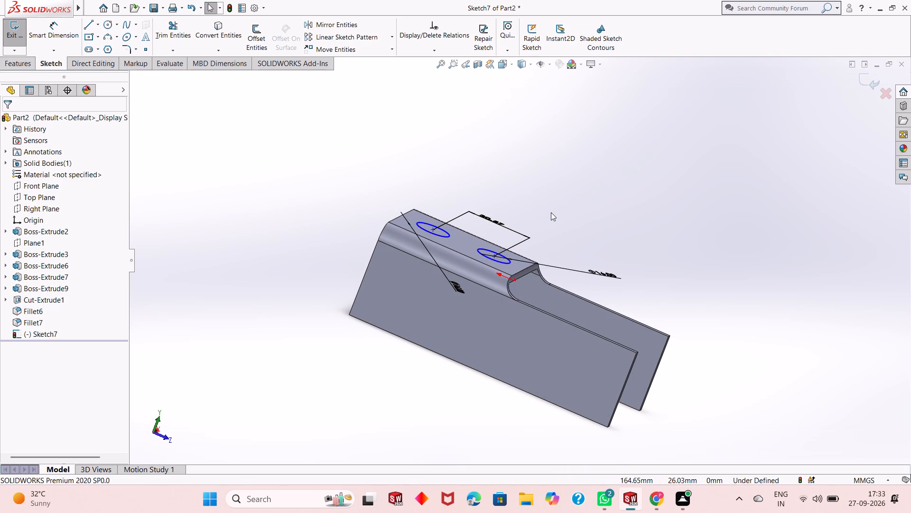
key("ctrl+z")
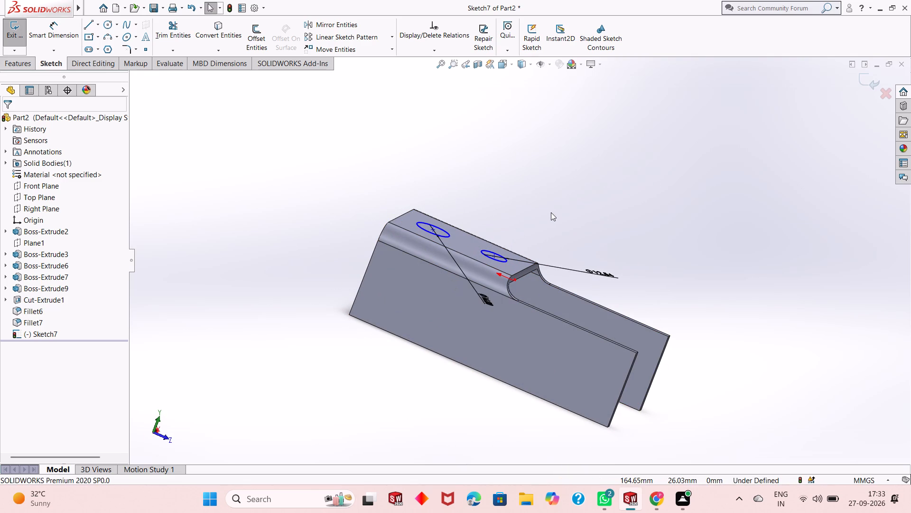
key("ctrl+z")
key("ctrl+z")
key("ctrl+z")
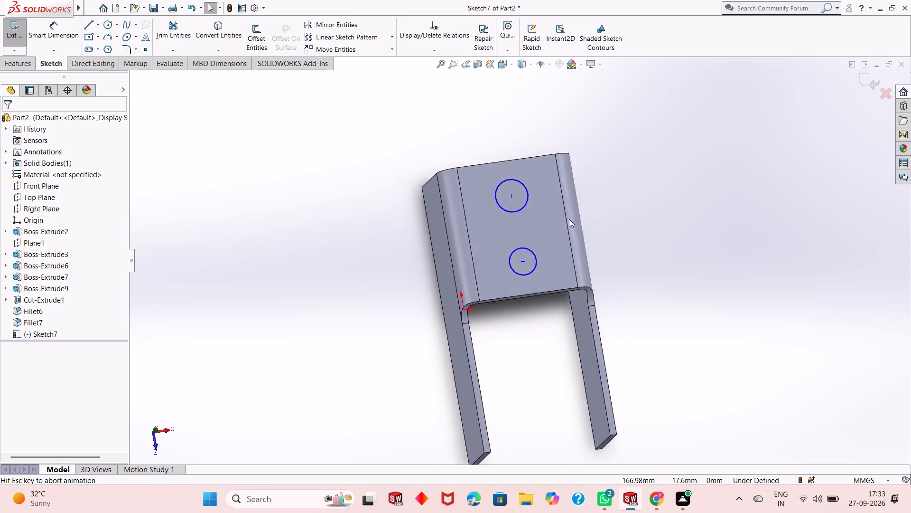
key("ctrl+z")
key("ctrl+z")
key("ctrl+z")
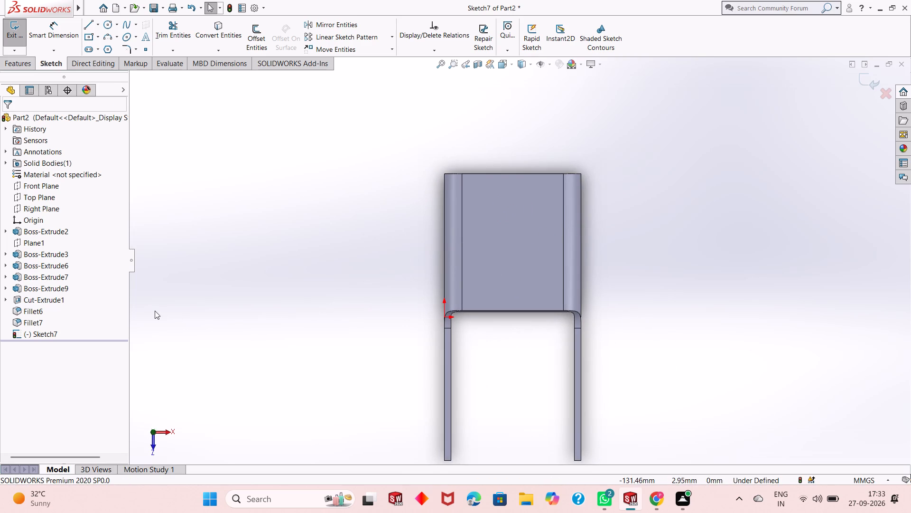
key("ctrl+z")
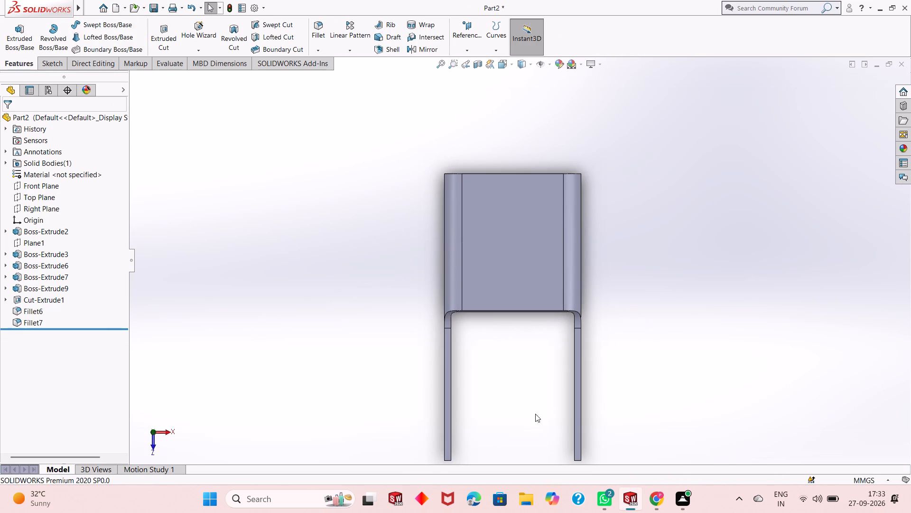
Open the sketch behind Boss-Extrude6, the raised side-plate profile with the R8 curved end, for editing.
middle_click_drag(547, 402, 627, 285)
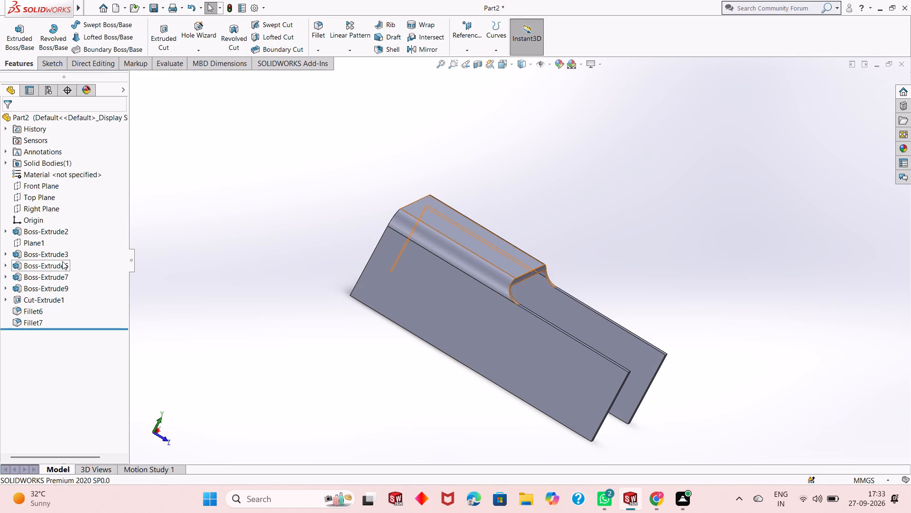
left_click(62, 261)
left_click(84, 234)
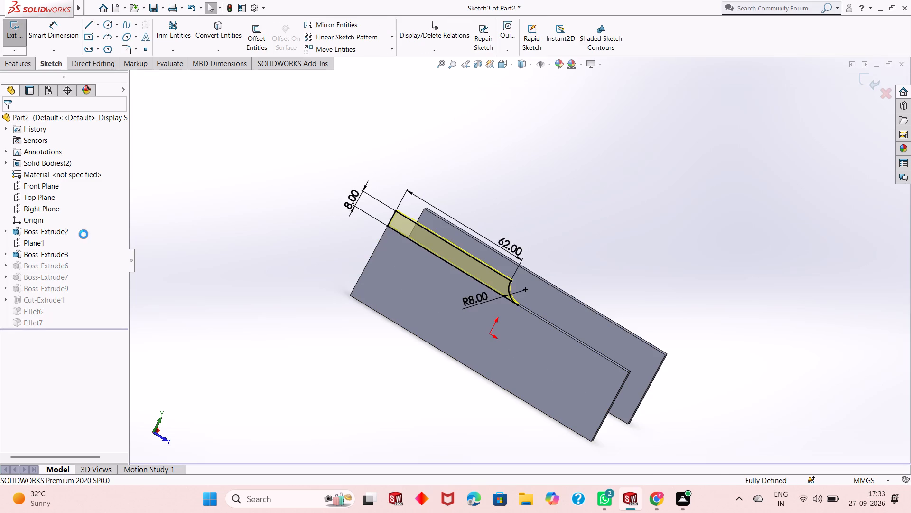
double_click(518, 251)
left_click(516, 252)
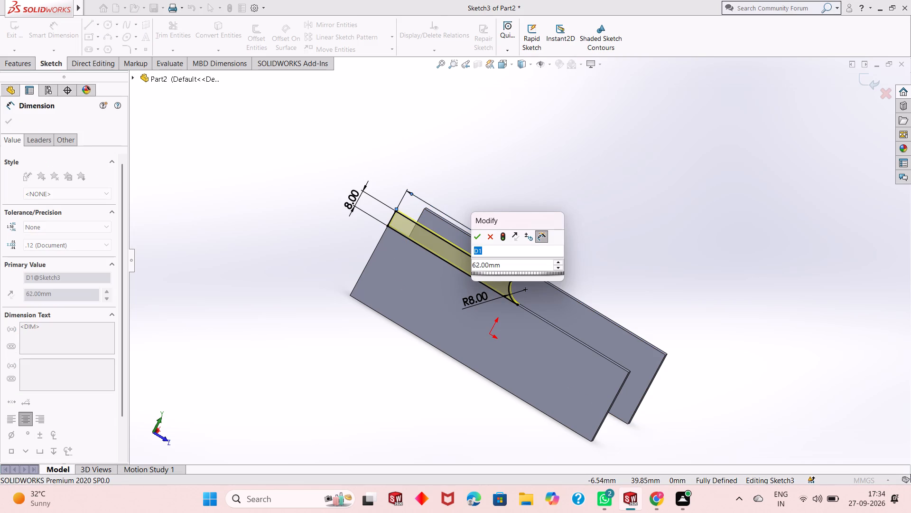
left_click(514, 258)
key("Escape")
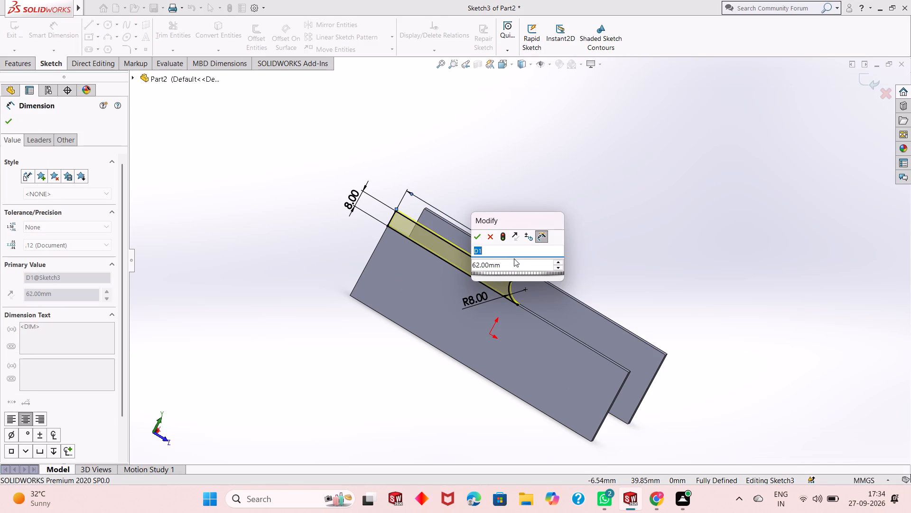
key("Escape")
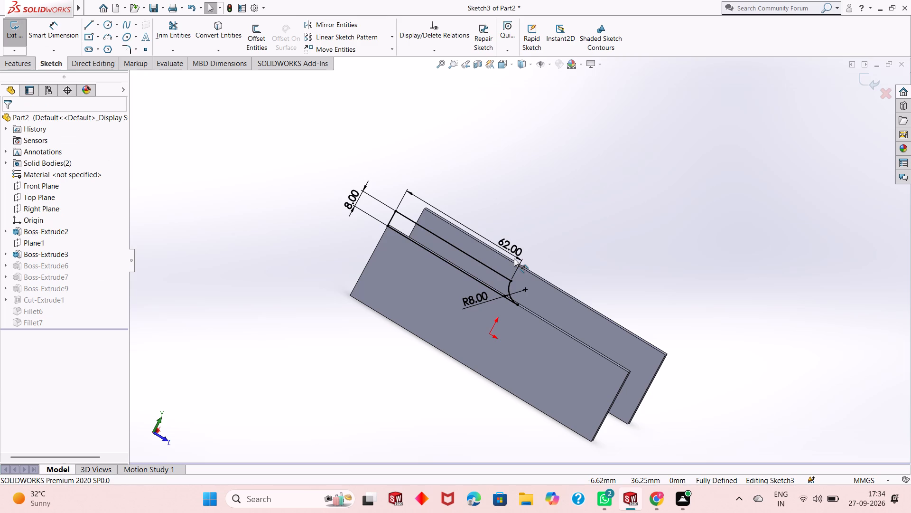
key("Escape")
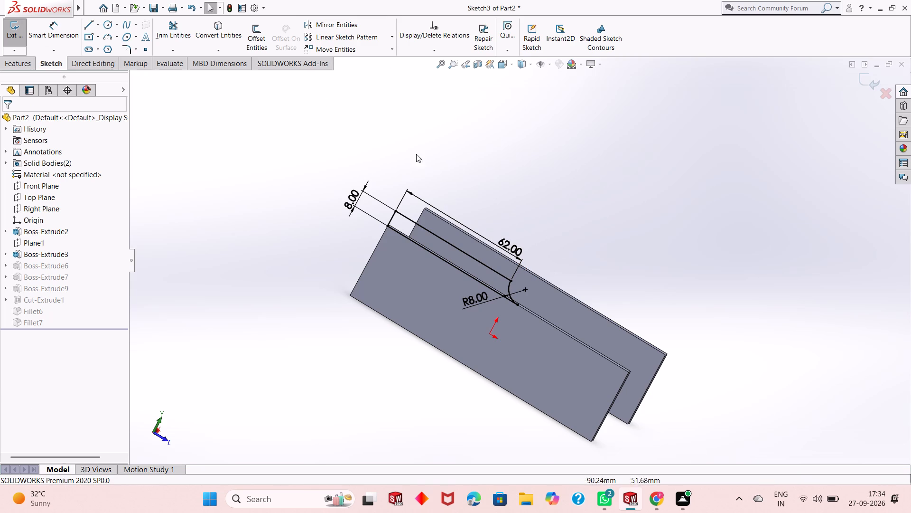
Set the length of the raised profile's straight upper edge to 70 mm and exit the sketch to rebuild the part.
double_click(515, 248)
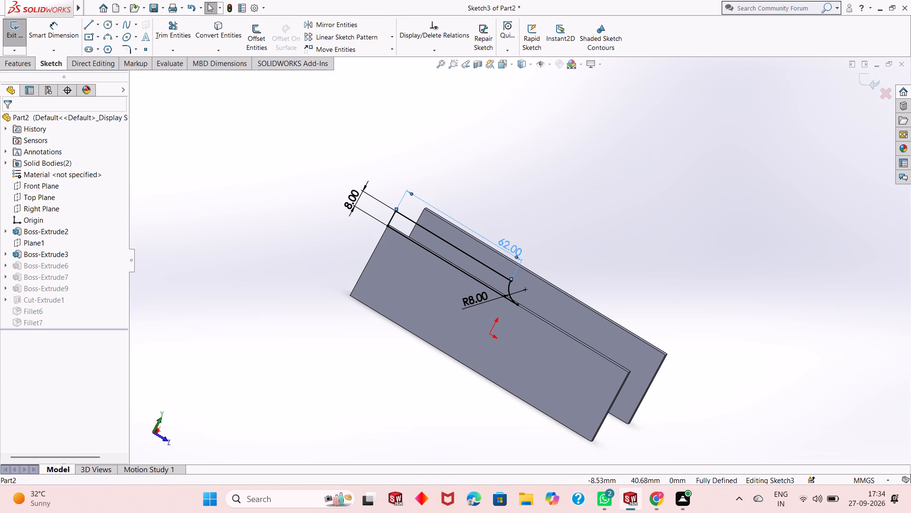
key("7")
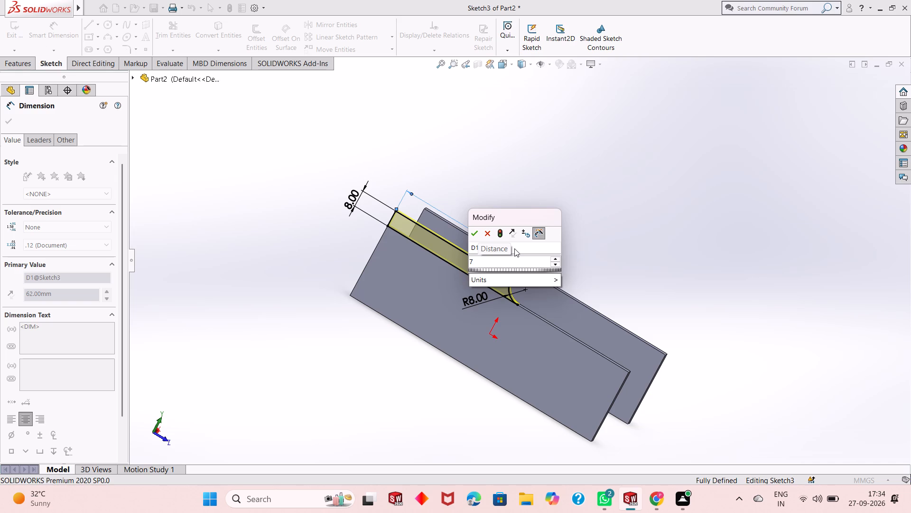
key("0")
key("Return")
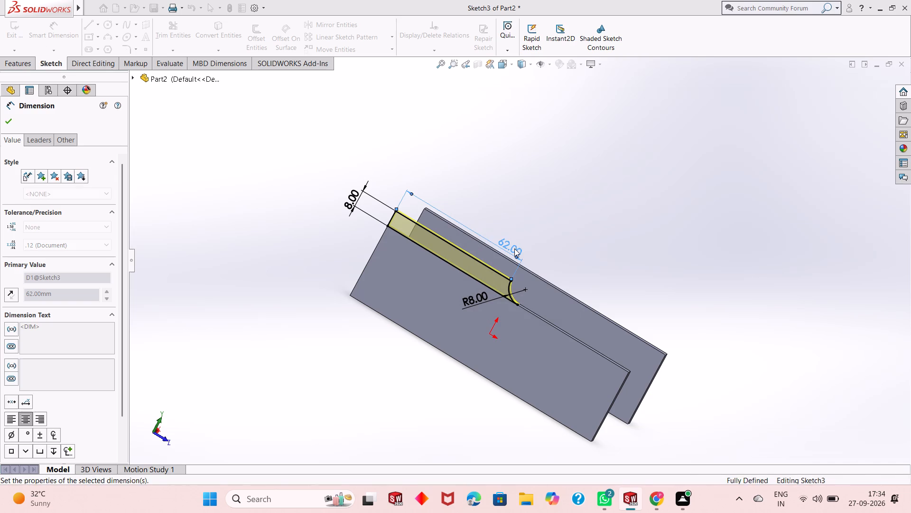
left_click(15, 121)
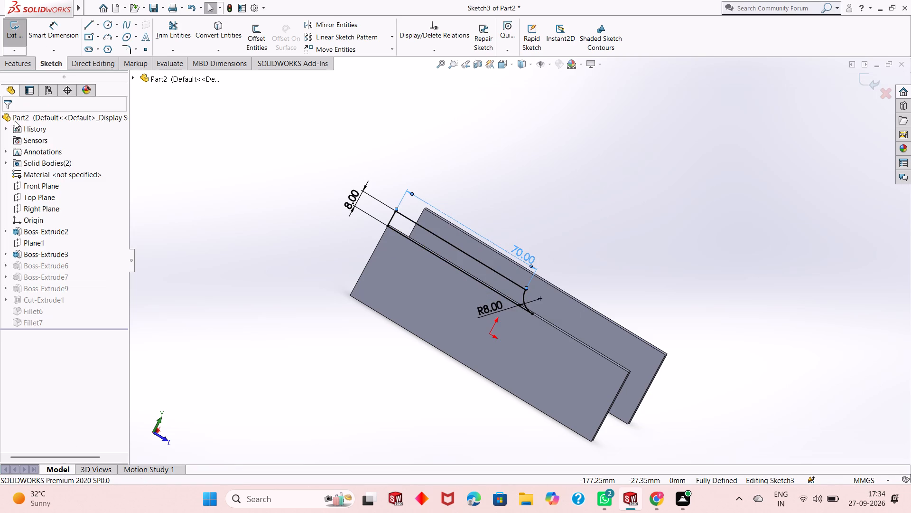
left_click(861, 76)
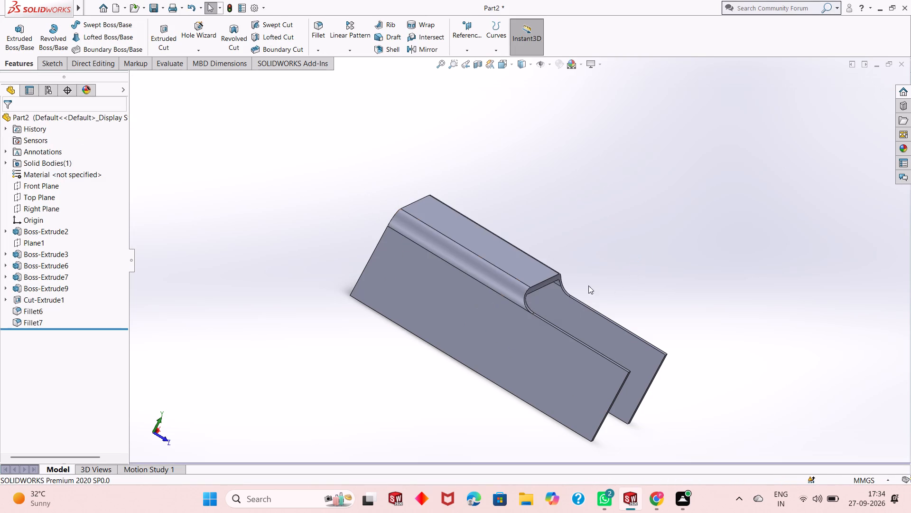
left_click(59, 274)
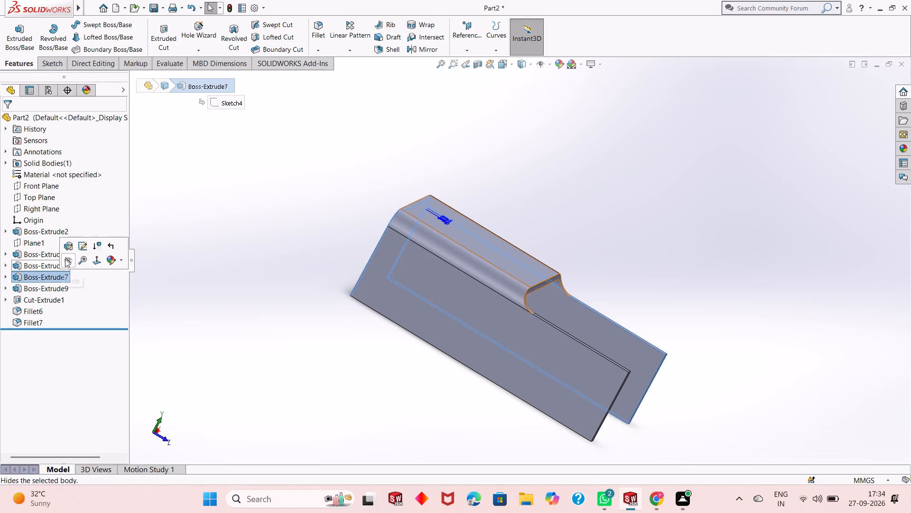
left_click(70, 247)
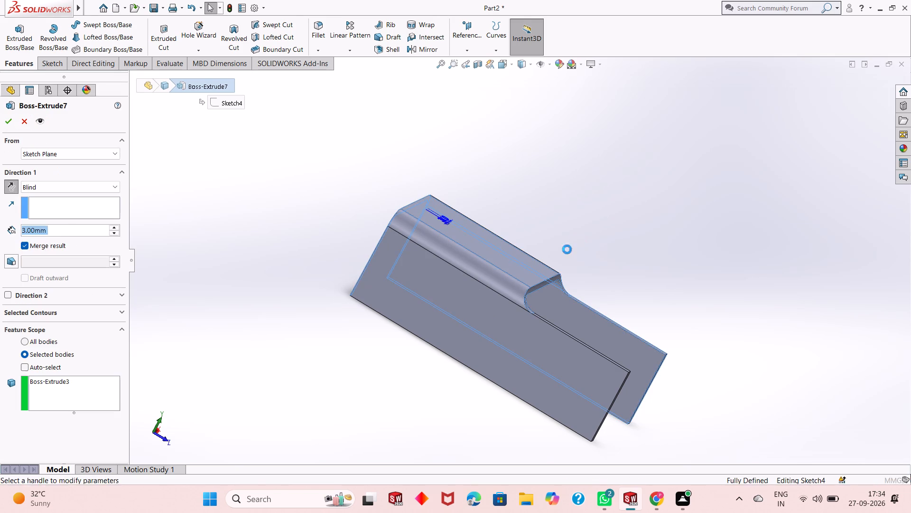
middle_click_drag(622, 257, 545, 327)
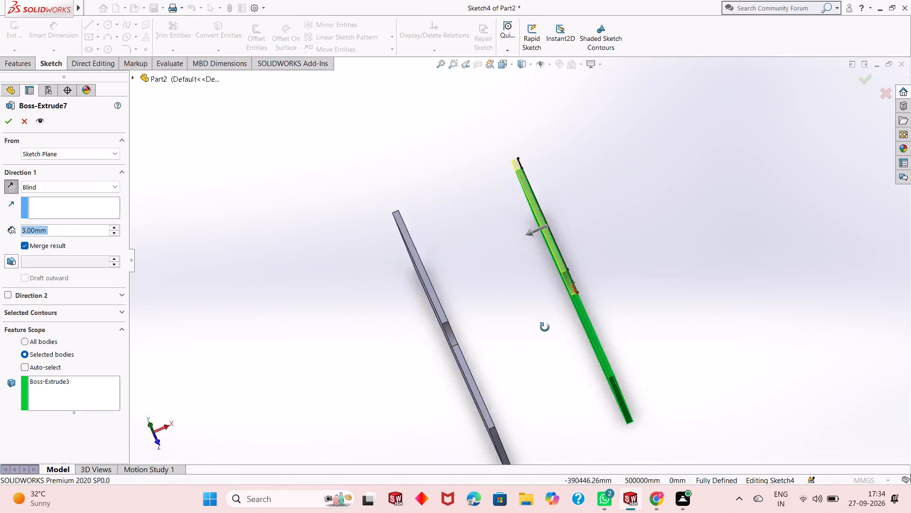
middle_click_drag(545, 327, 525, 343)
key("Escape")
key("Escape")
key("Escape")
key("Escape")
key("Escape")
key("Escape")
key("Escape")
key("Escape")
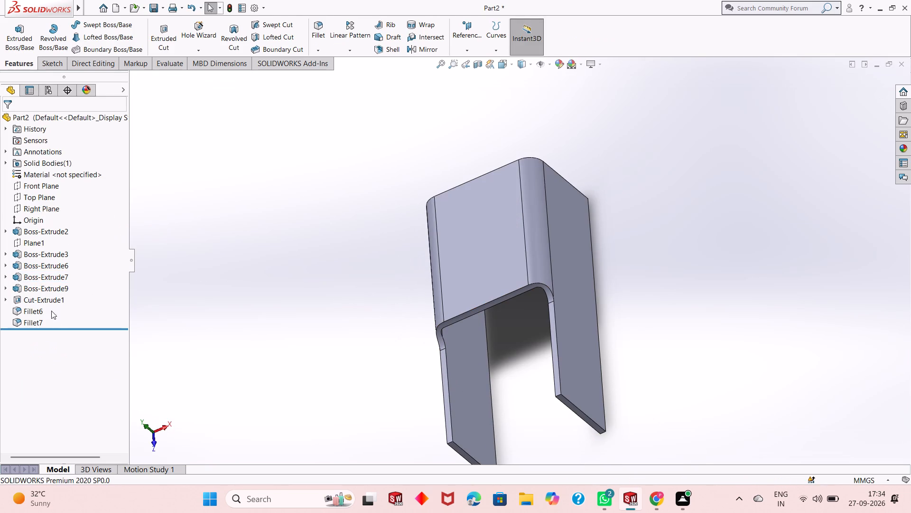
Check the length of the upper edge in the Boss-Extrude7 sketch on the opposite side plate, leaving the sketch without adding a dimension.
left_click(61, 277)
left_click(85, 254)
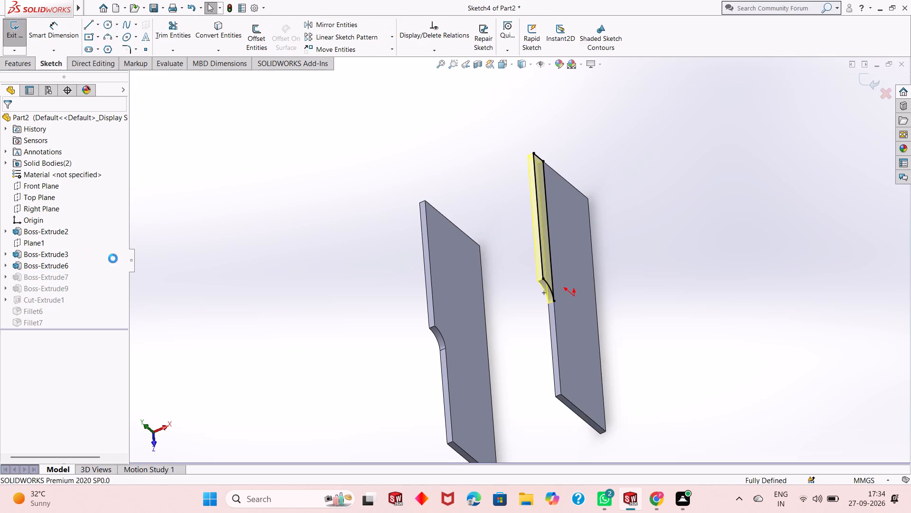
middle_click_drag(639, 300, 608, 320)
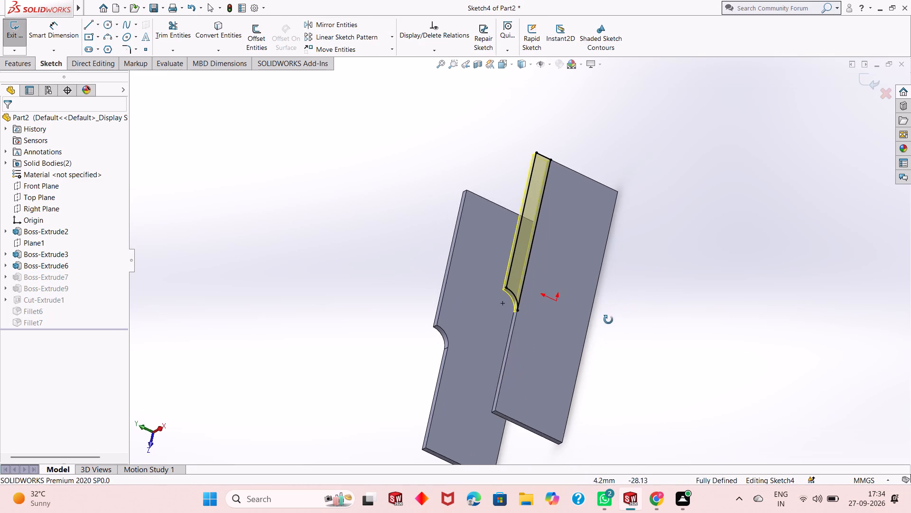
middle_click_drag(608, 320, 636, 321)
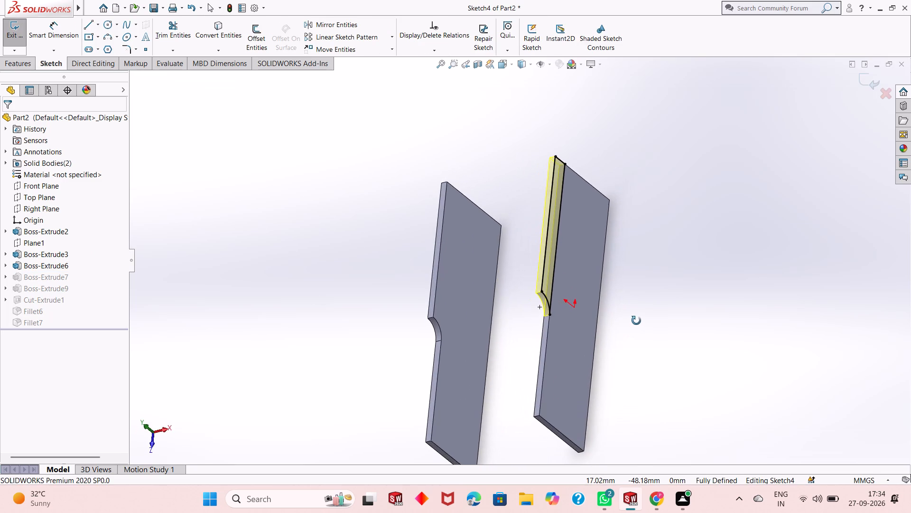
middle_click_drag(636, 321, 555, 255)
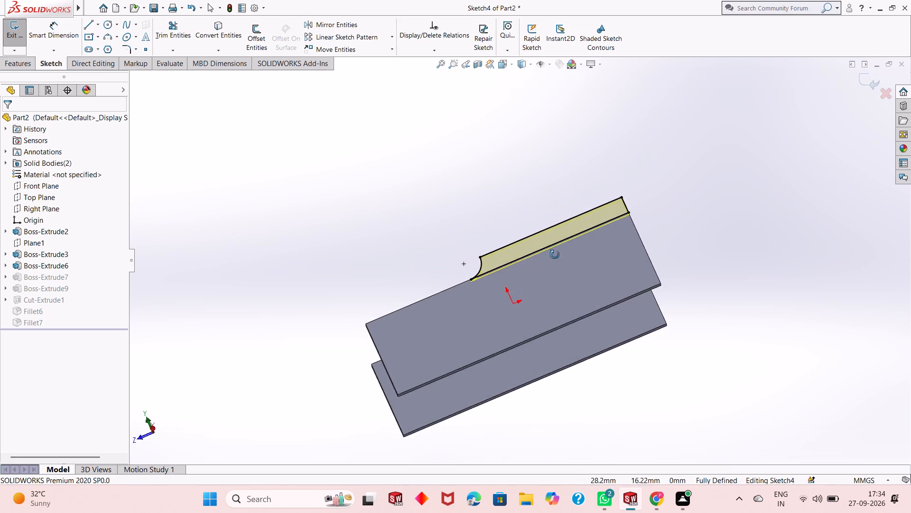
middle_click_drag(555, 255, 558, 298)
left_click(54, 32)
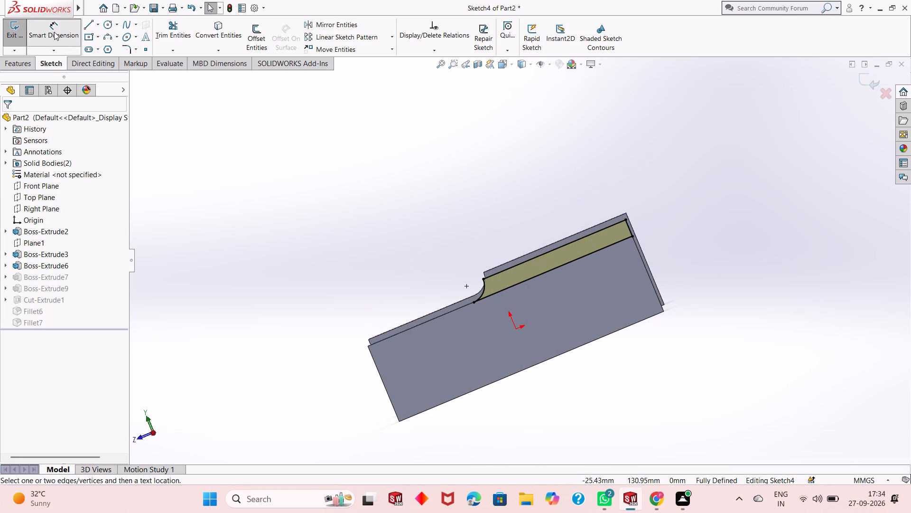
left_click(537, 257)
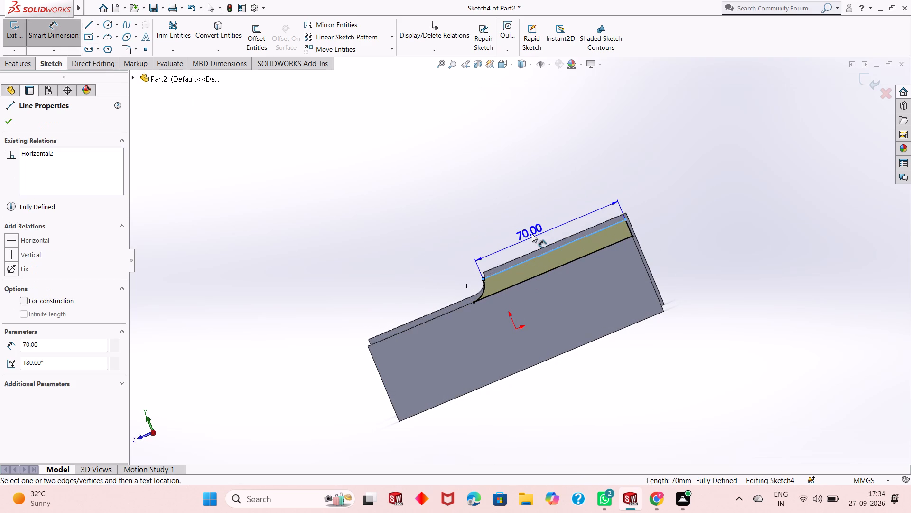
key("Escape")
key("Escape")
key("Escape")
key("Escape")
key("Escape")
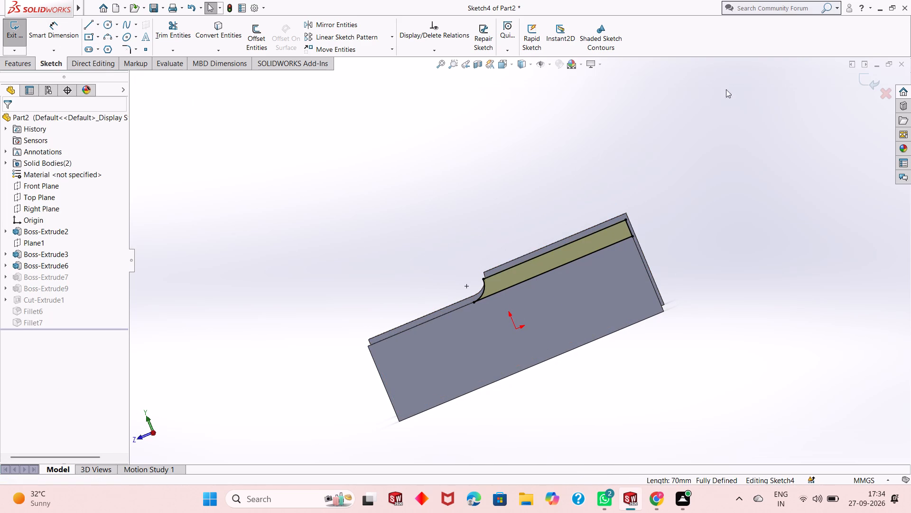
left_click(861, 86)
left_click(860, 83)
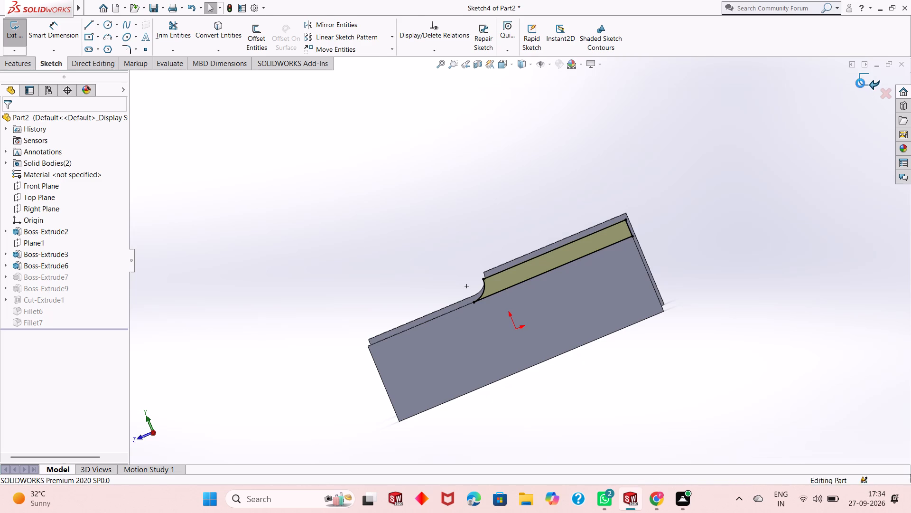
Sketch a circle with a radius of about 6.6 mm on the top plate's upper face, near the end opposite the R8 curve.
middle_click_drag(443, 220, 562, 181)
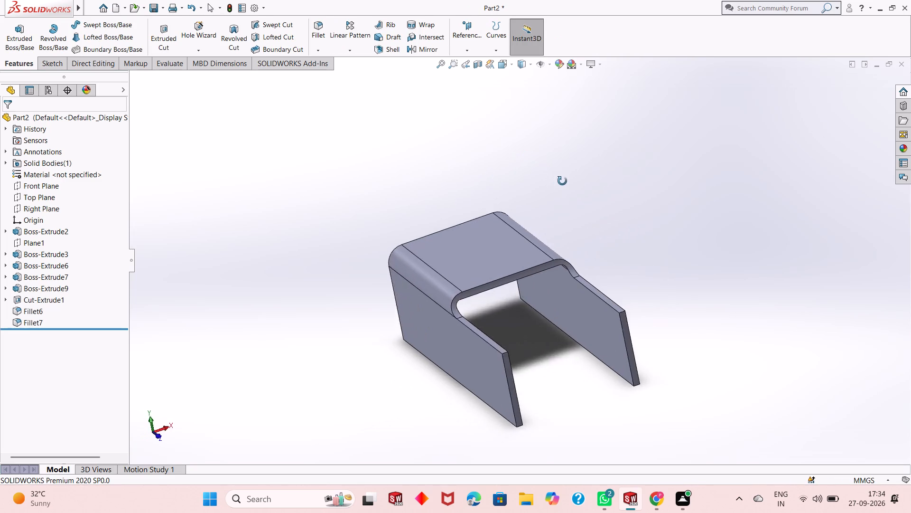
middle_click_drag(562, 181, 585, 224)
left_click(476, 249)
left_click(517, 220)
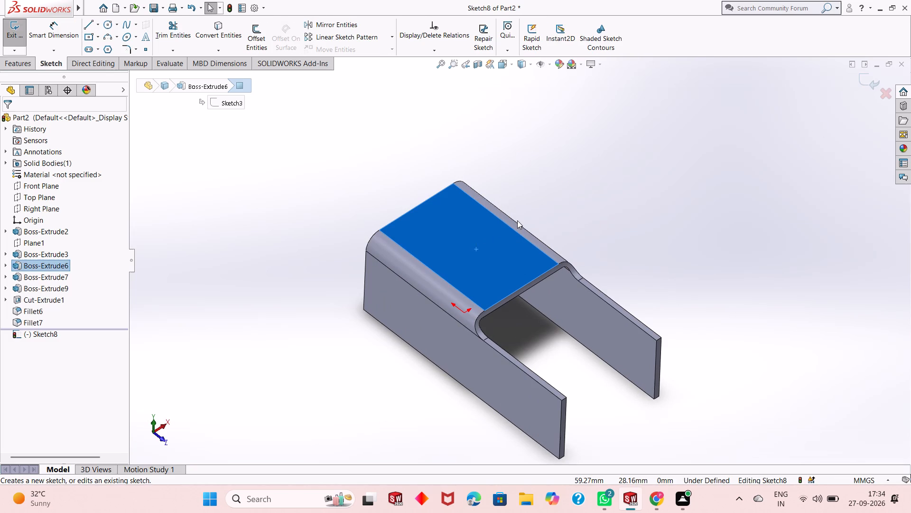
key("ctrl+8")
key("Escape")
scroll(515, 240, "up", 2)
scroll(553, 150, "down", 3)
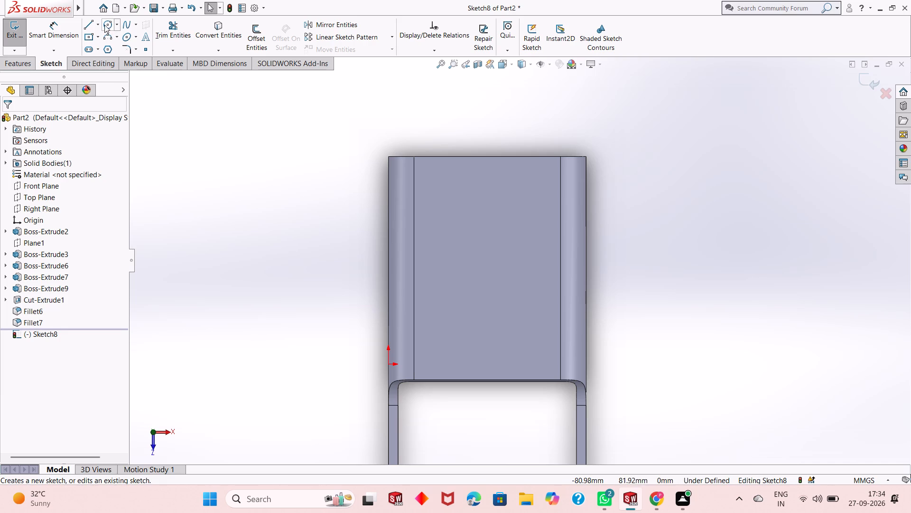
left_click(104, 25)
left_click(485, 206)
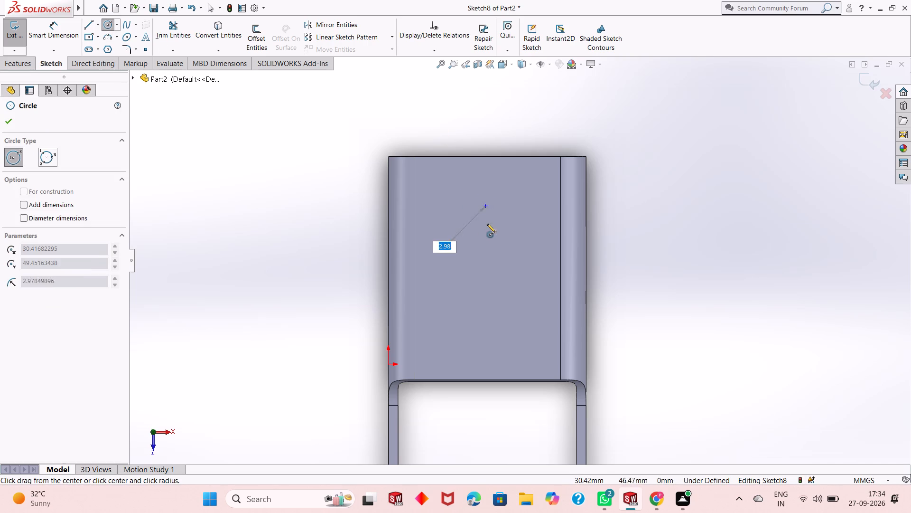
left_click(487, 227)
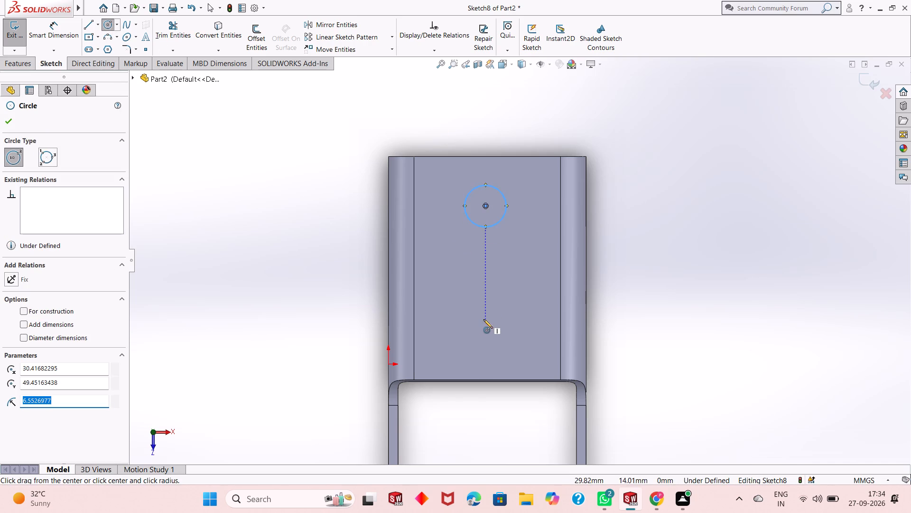
Sketch a second circle with a radius of about 8.5 mm on the top plate, vertically in line with the first circle's centre.
left_click(483, 319)
left_click(497, 295)
right_click(230, 203)
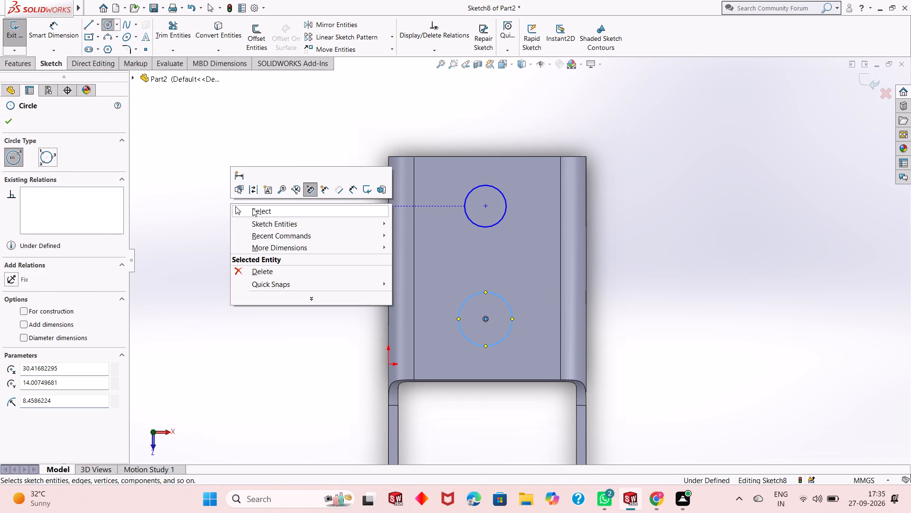
left_click(252, 208)
Dimension both circles on the top plate to a diameter of 16 mm.
left_click(75, 31)
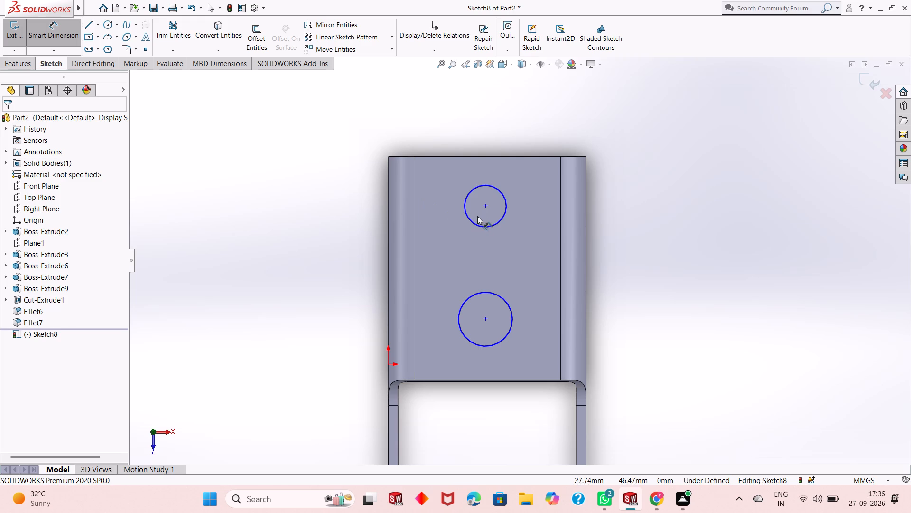
left_click(475, 223)
left_click(286, 293)
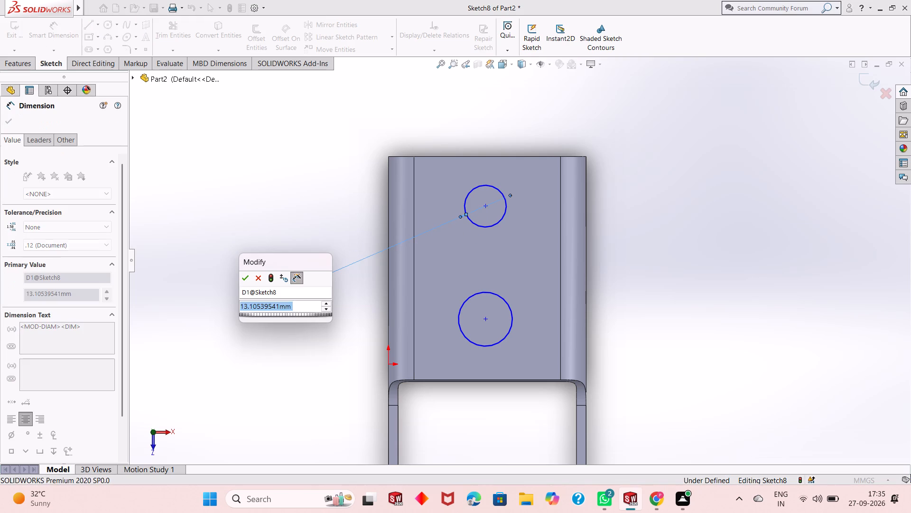
type("16")
key("Return")
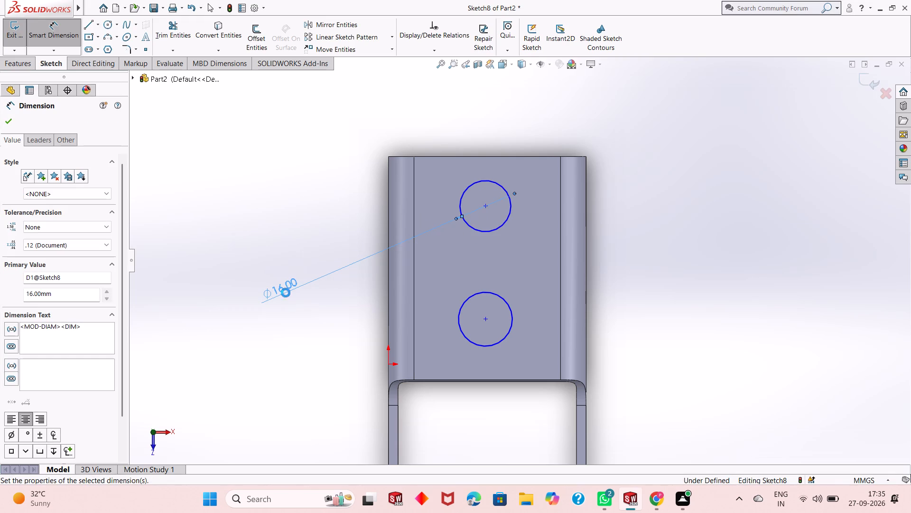
left_click(472, 342)
left_click(270, 393)
type("16")
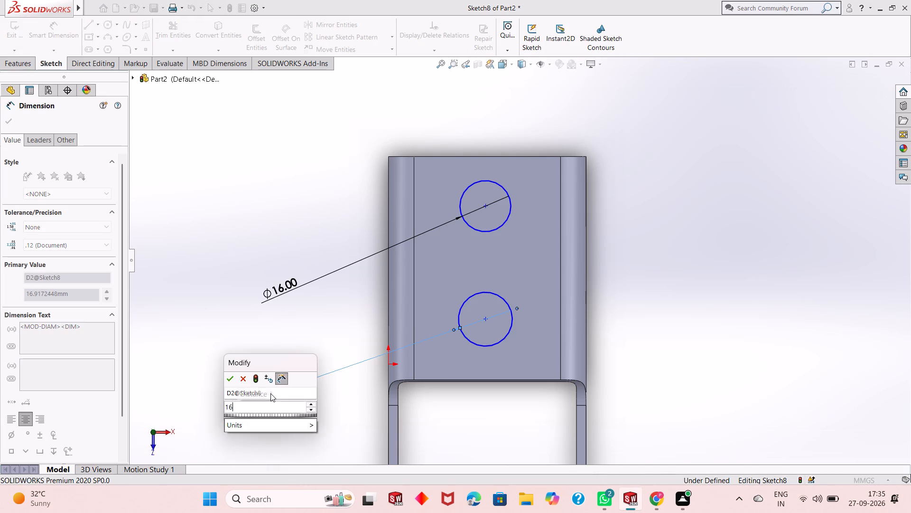
key("Return")
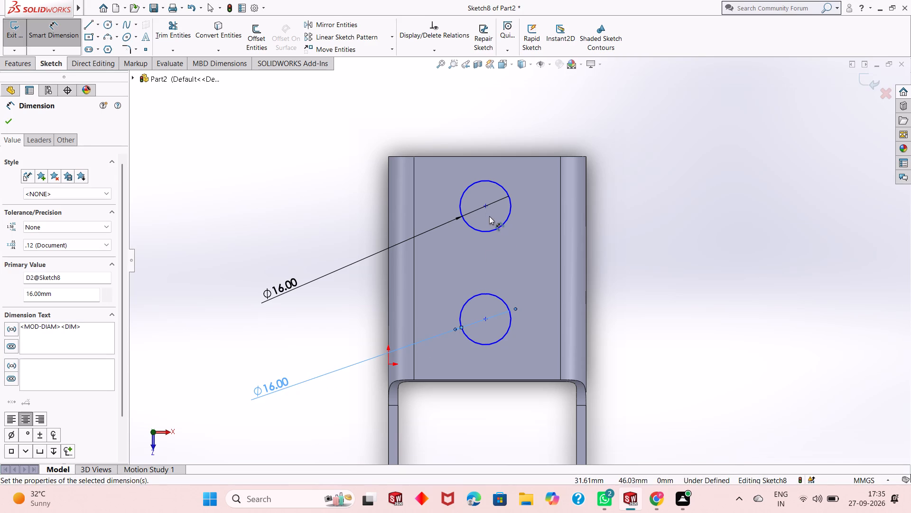
Dimension the centre-to-centre distance between the two circles to 45 mm.
left_click(488, 206)
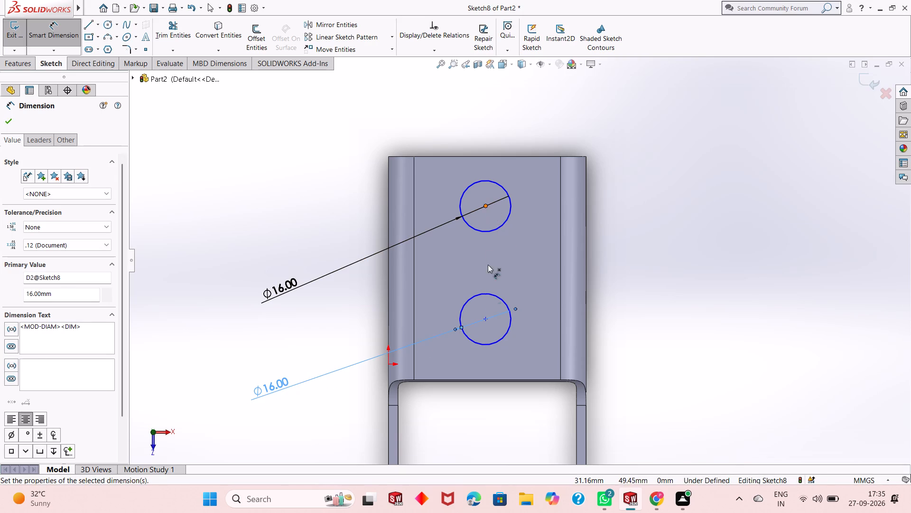
left_click(487, 322)
left_click(663, 298)
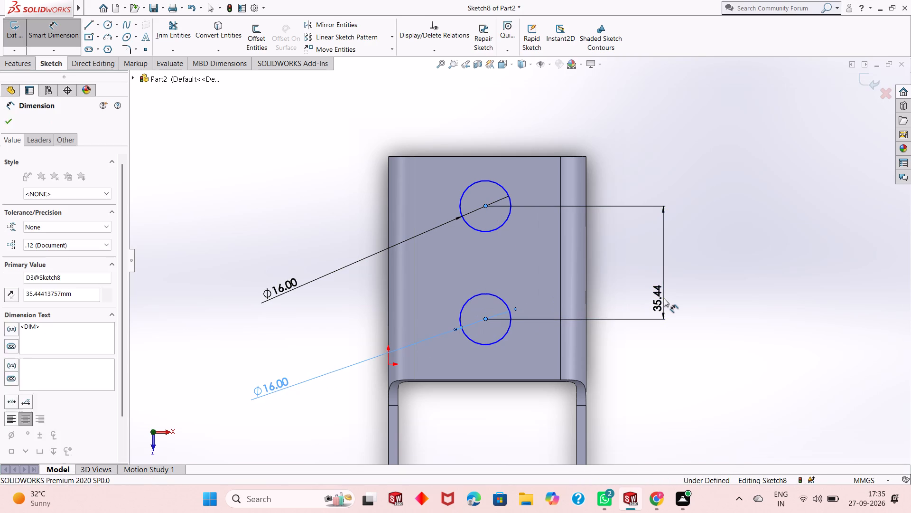
type("45")
key("Return")
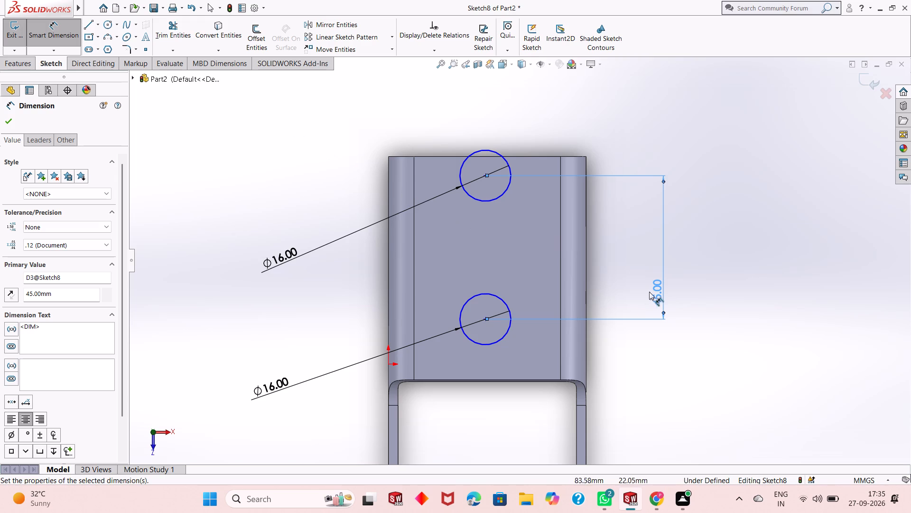
Dimension the first circle's centre at 20 mm from the top plate's nearest end edge.
scroll(499, 256, "up", 1)
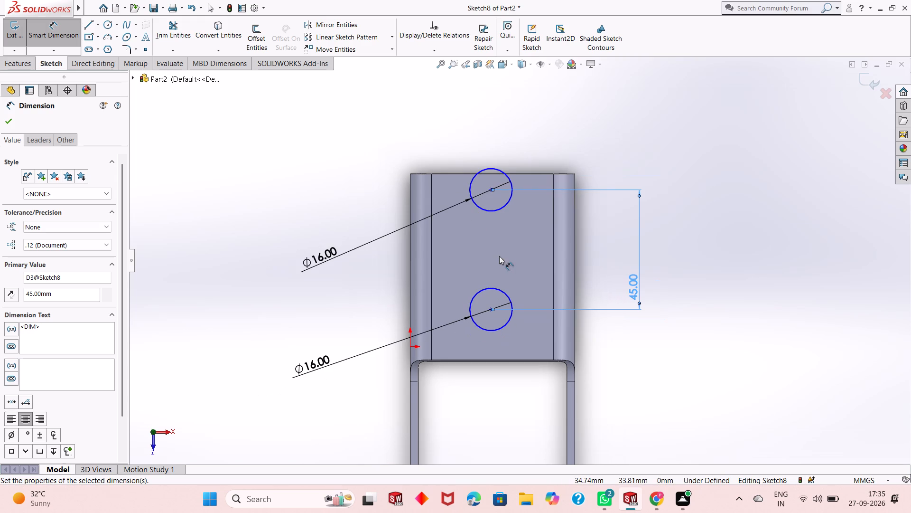
scroll(499, 256, "down", 2)
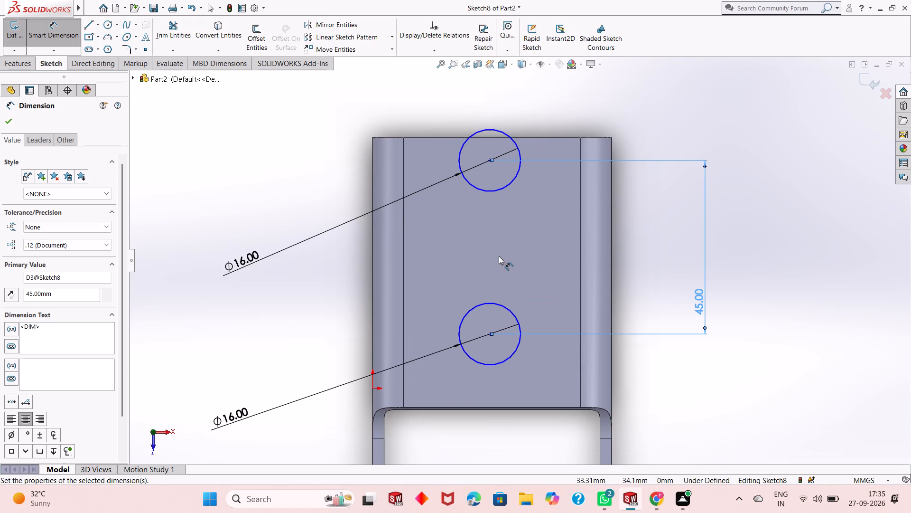
scroll(498, 255, "down", 1)
scroll(498, 255, "up", 1)
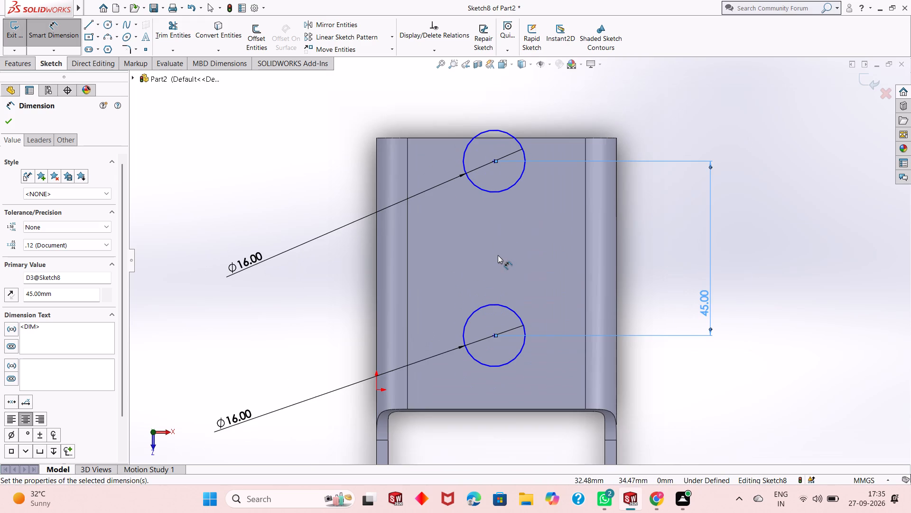
scroll(501, 255, "up", 1)
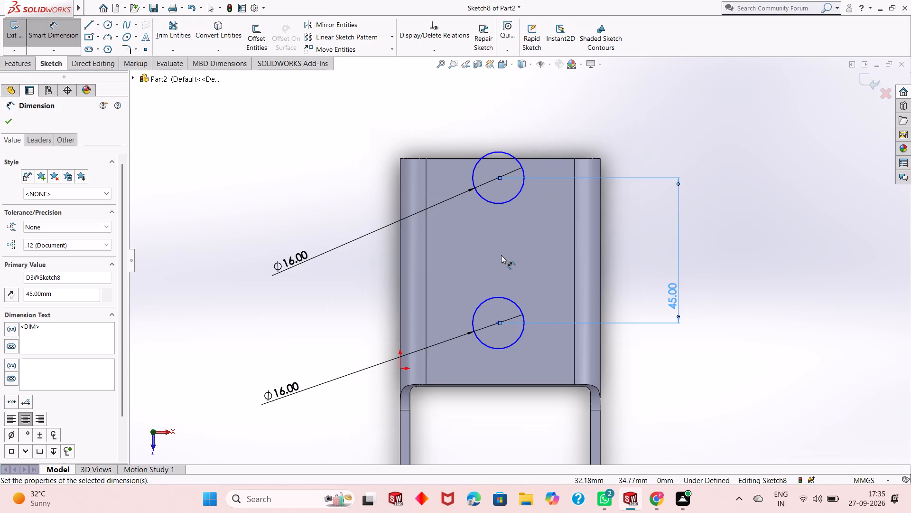
left_click(499, 180)
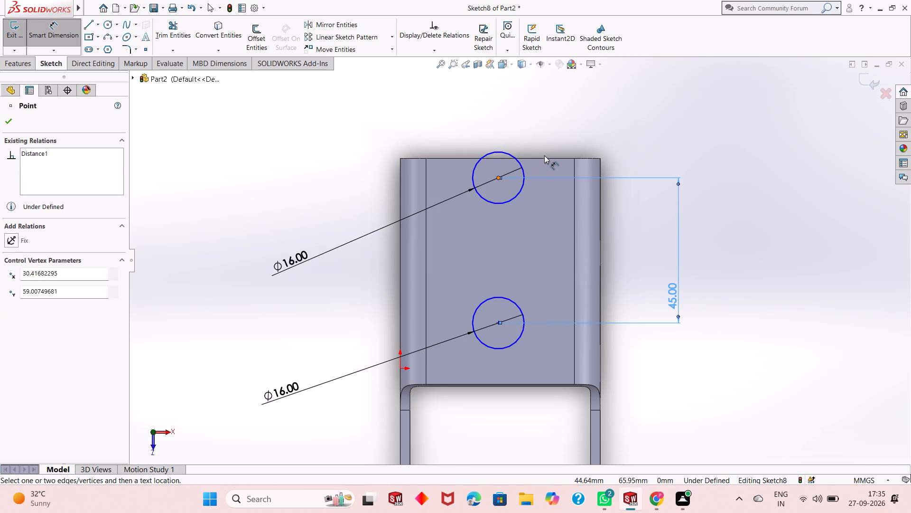
left_click(544, 159)
left_click(717, 154)
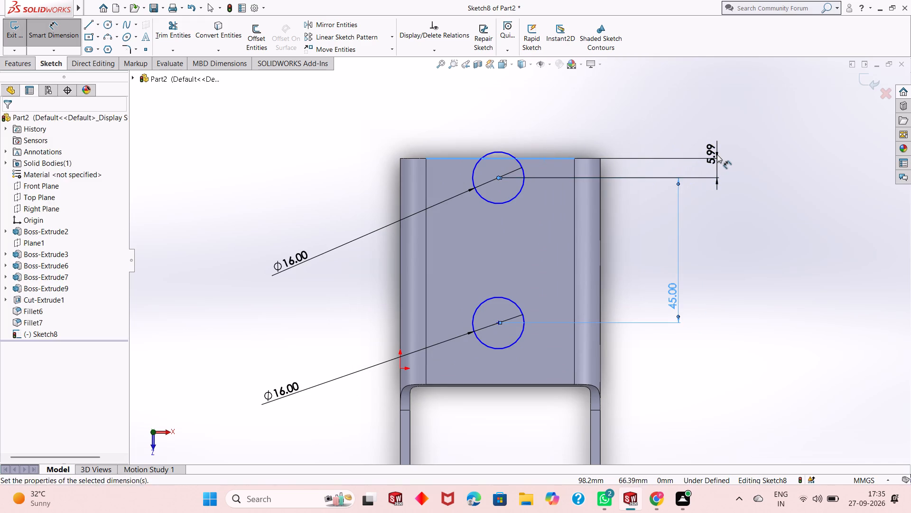
type("20")
key("Return")
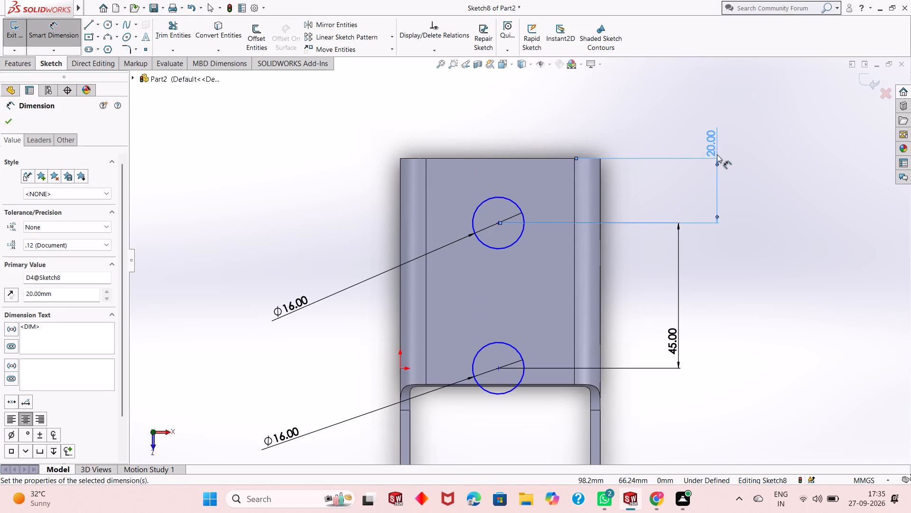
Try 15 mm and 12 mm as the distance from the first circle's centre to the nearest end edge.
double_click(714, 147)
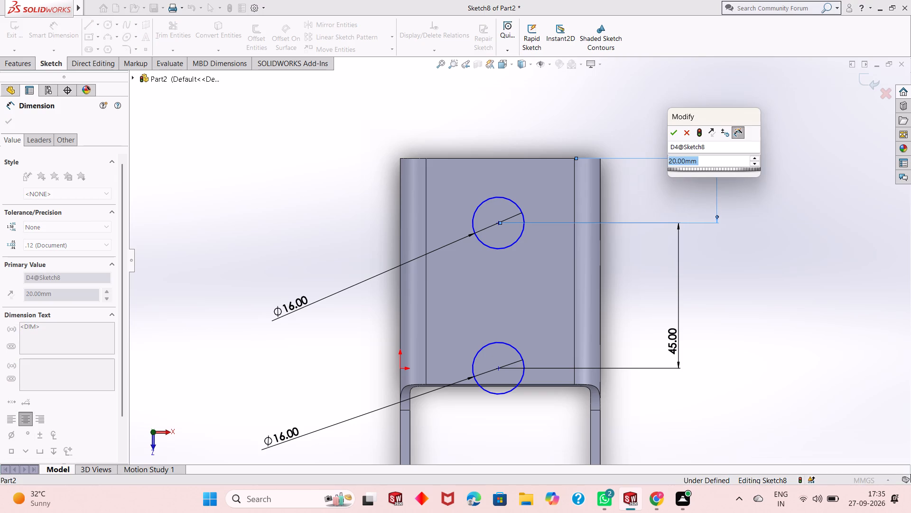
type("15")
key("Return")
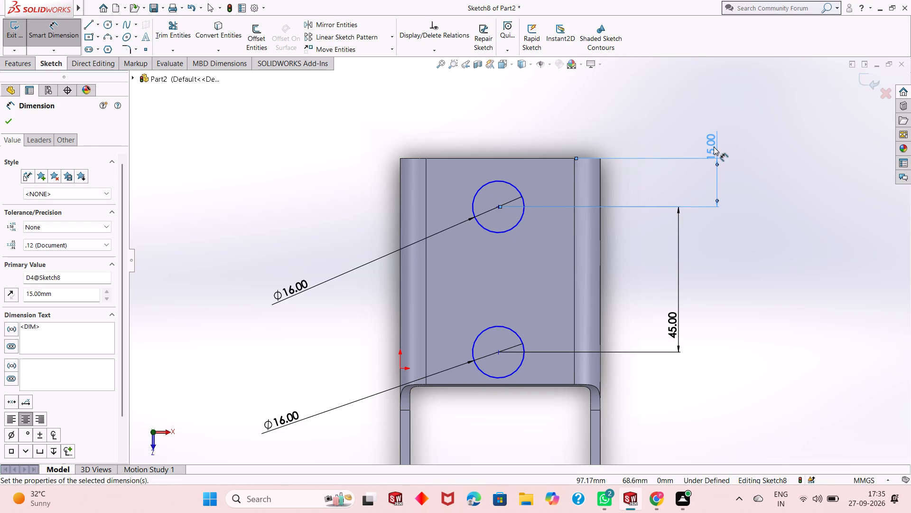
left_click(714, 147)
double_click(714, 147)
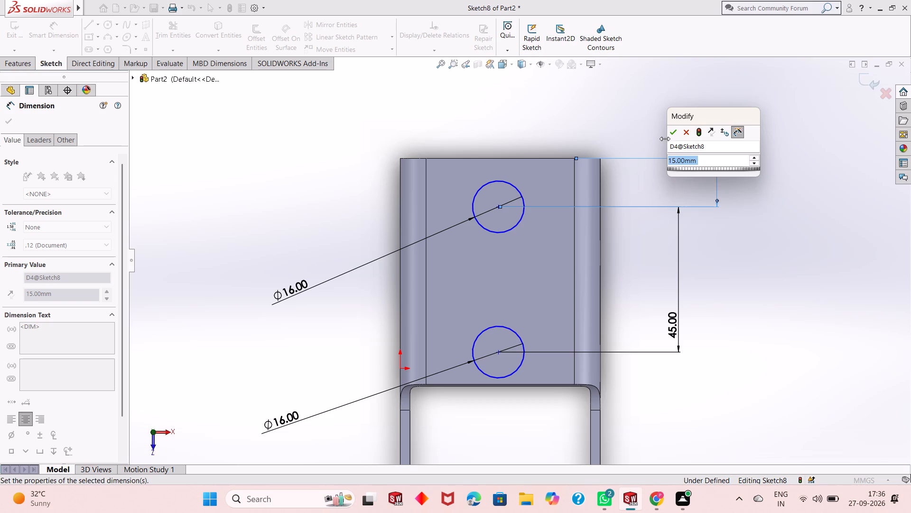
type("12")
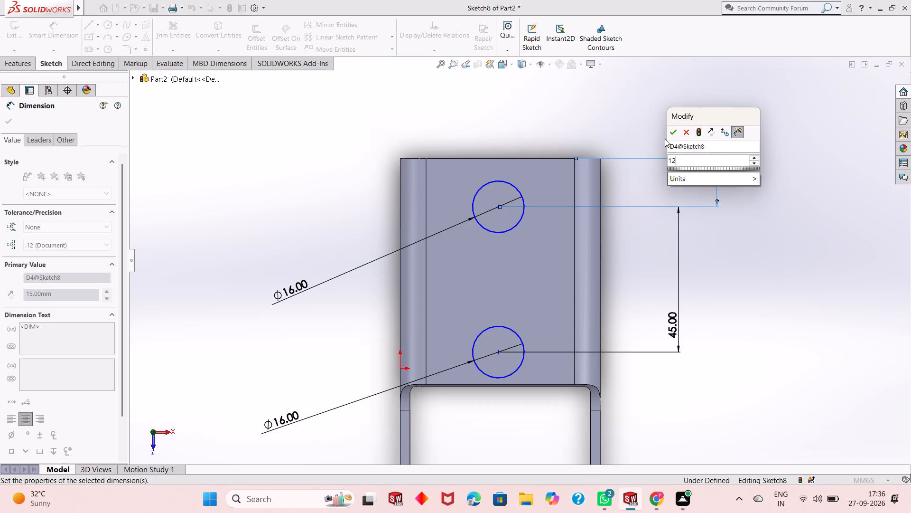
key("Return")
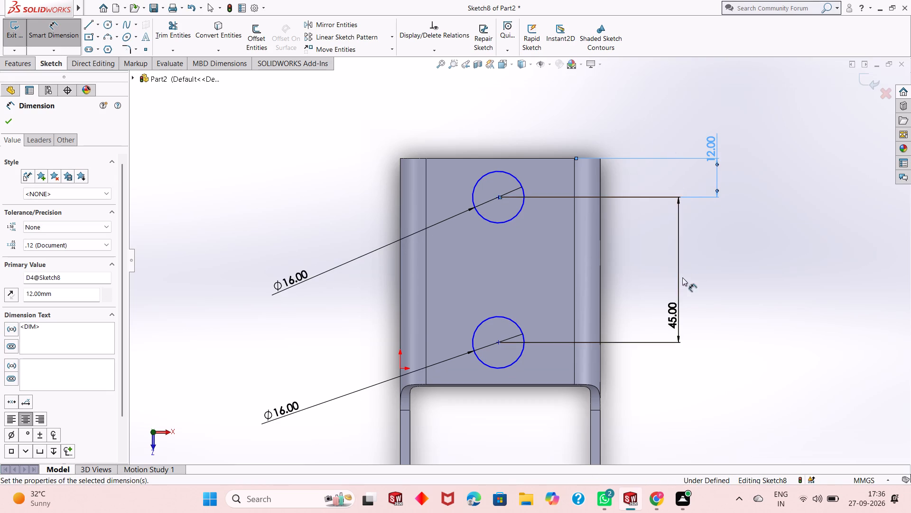
Check the distance from the second circle's centre to its nearest end edge without placing a dimension.
left_click(496, 343)
left_click(497, 385)
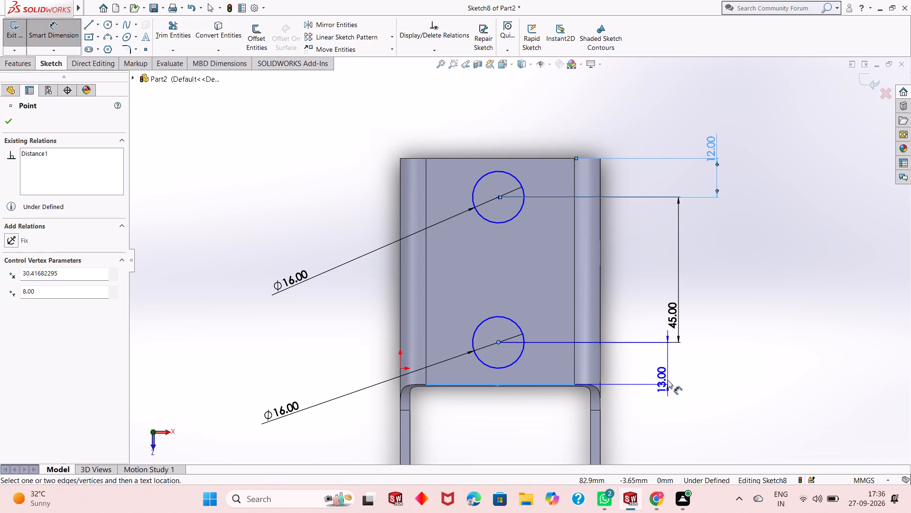
key("Escape")
key("Escape")
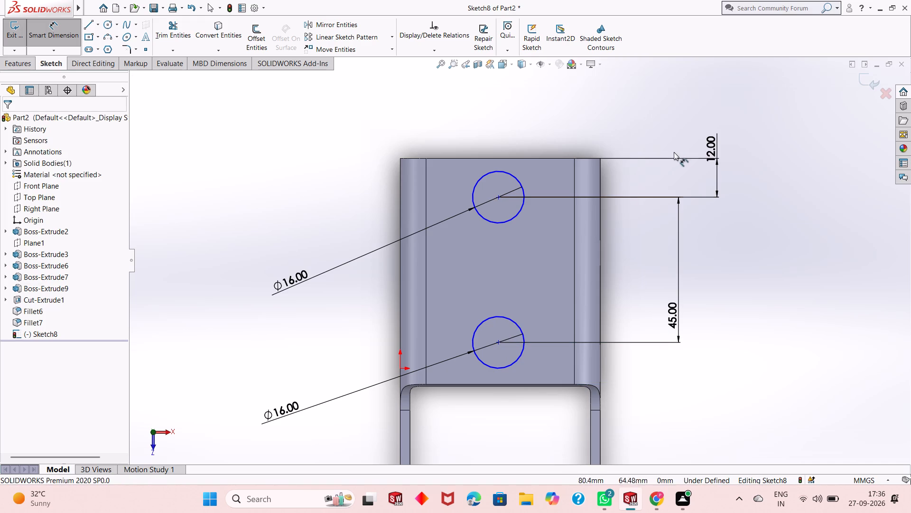
Set the distance from the first circle's centre to the nearest end edge to 12.5 mm and finish dimensioning.
double_click(710, 156)
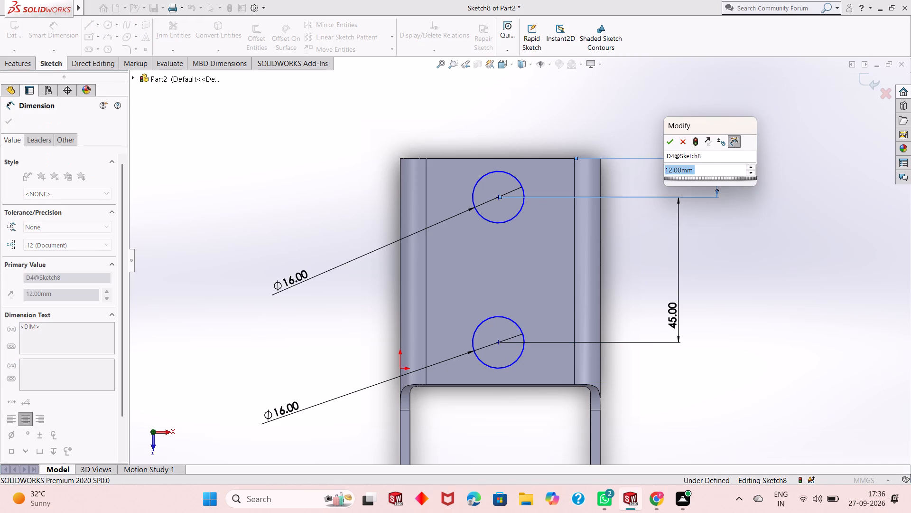
type("12.5")
key("Return")
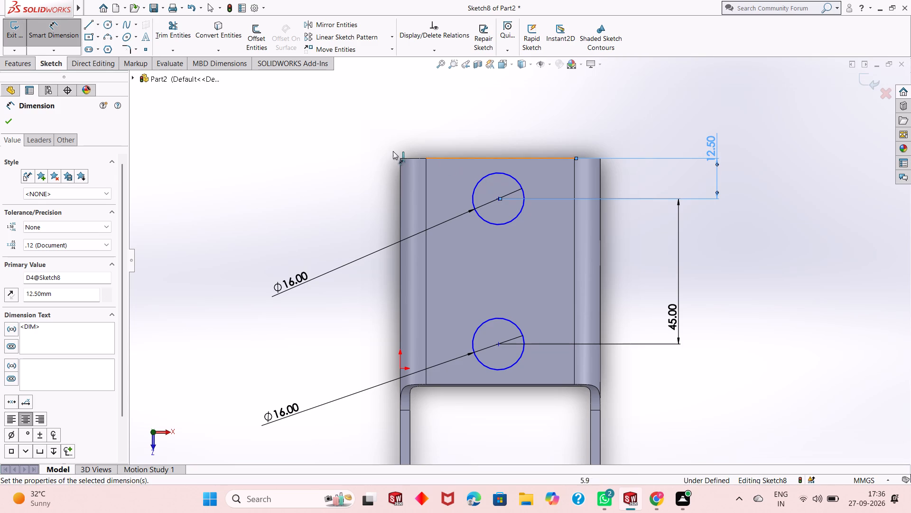
left_click(11, 120)
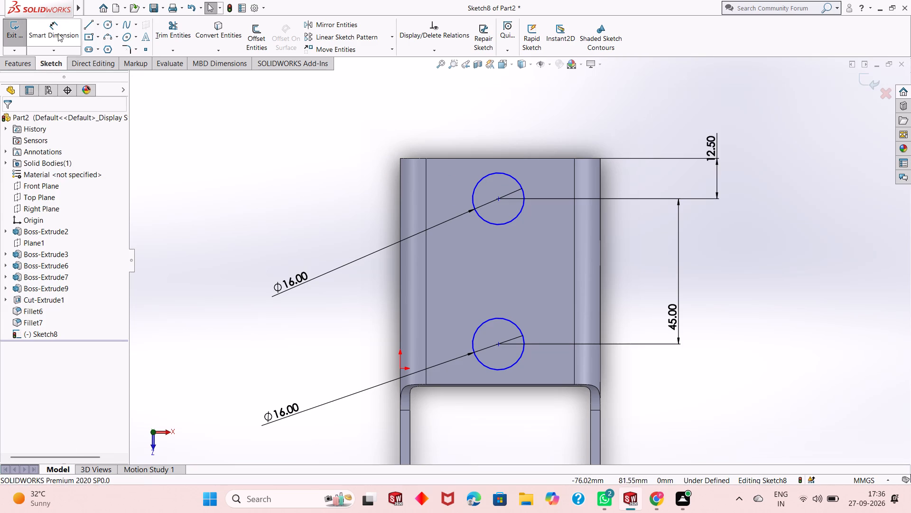
Check the distance from the first circle's centre to the plate's far end edge without placing a dimension.
left_click(59, 33)
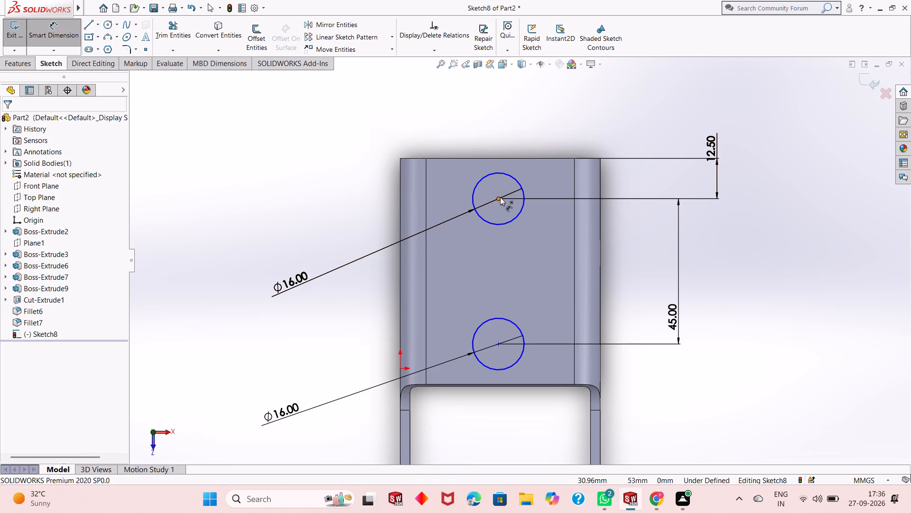
left_click(500, 198)
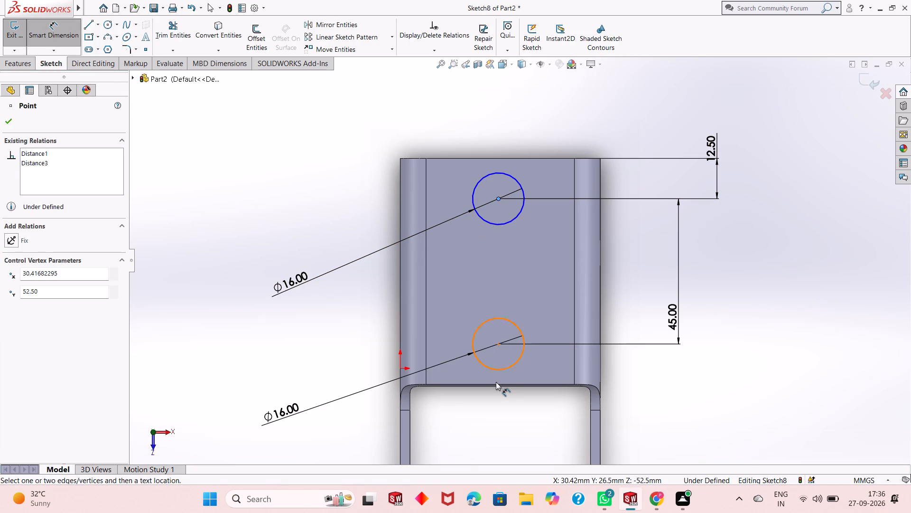
left_click(496, 384)
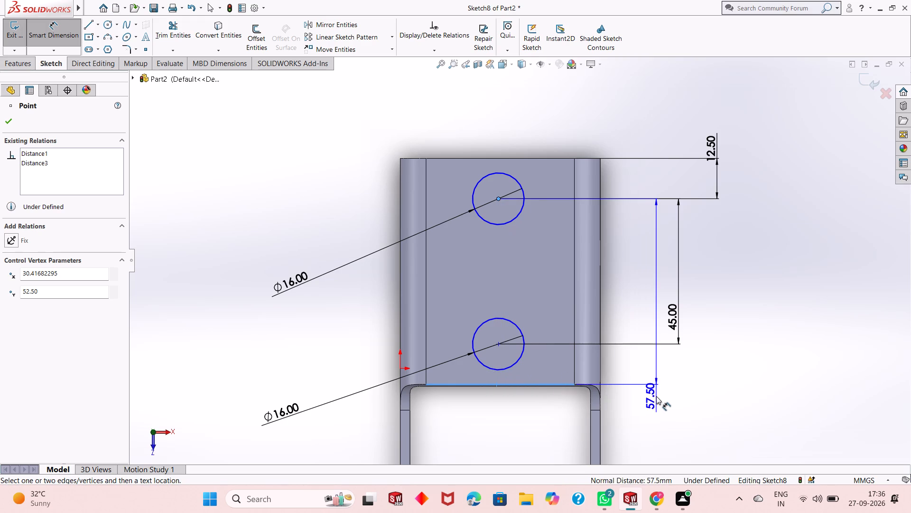
middle_click_drag(656, 396, 643, 397)
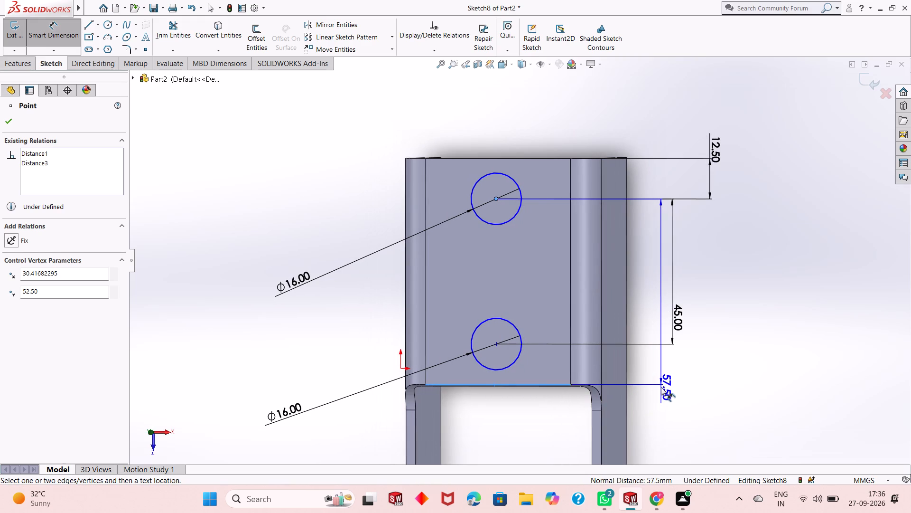
key("Escape")
key("Escape")
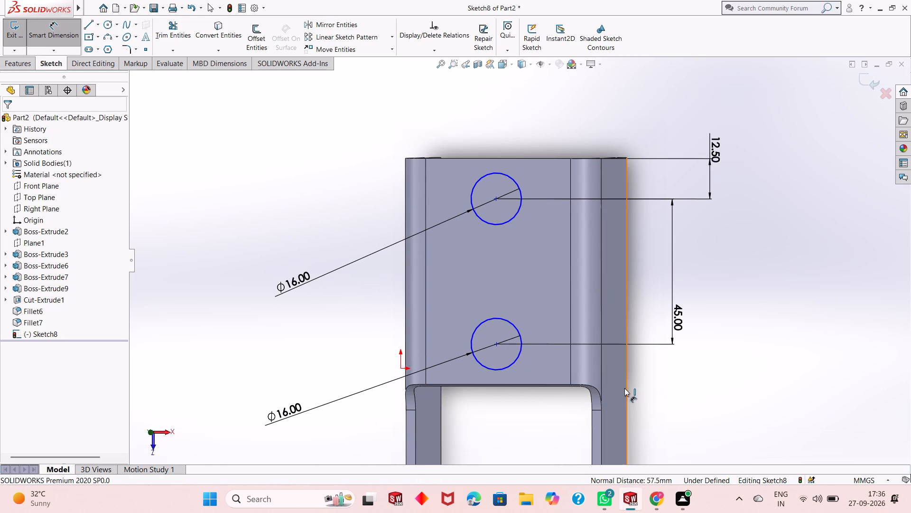
Check the distance from the second circle's centre to its nearest end edge again without placing a dimension.
middle_click_drag(629, 387, 625, 390)
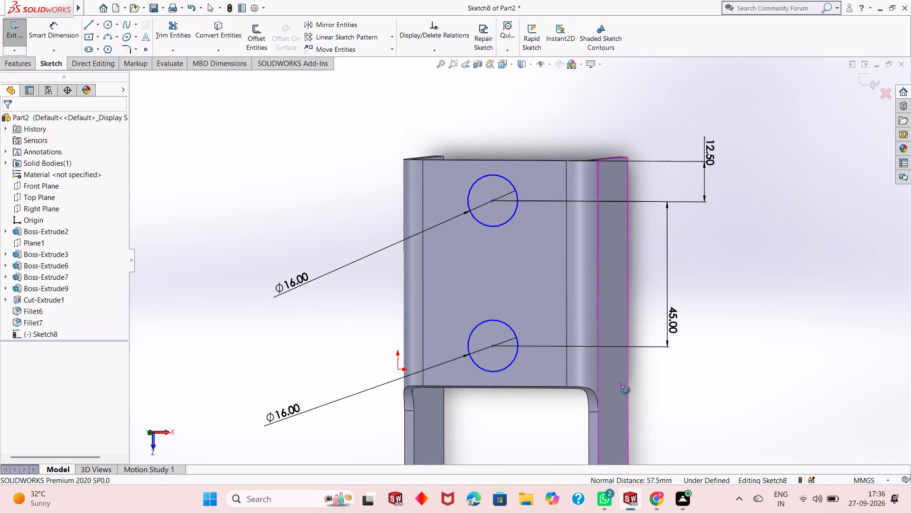
middle_click_drag(625, 390, 616, 393)
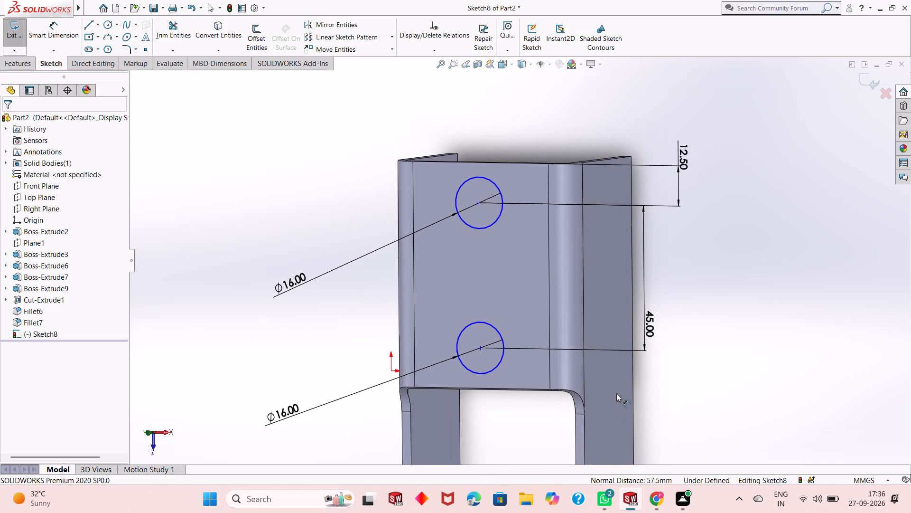
middle_click_drag(622, 391, 640, 386)
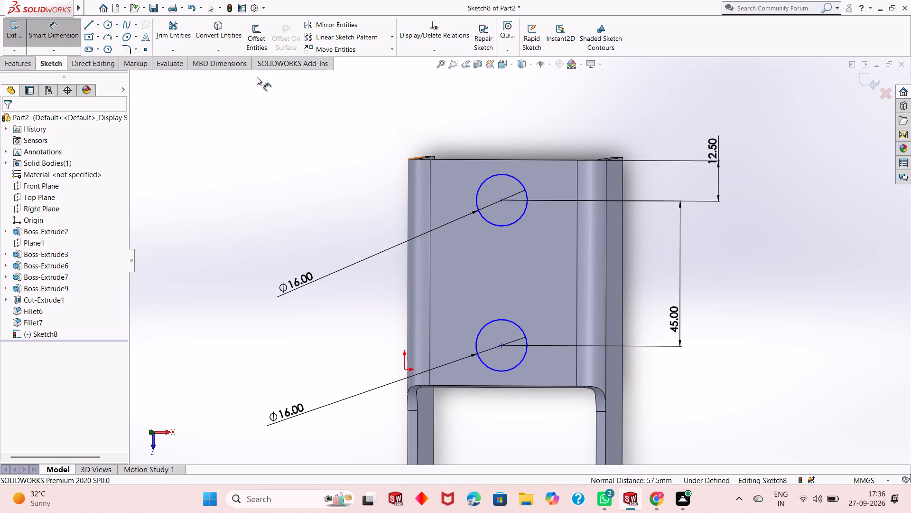
key("Escape")
key("Escape")
key("Escape")
key("Escape")
left_click(60, 30)
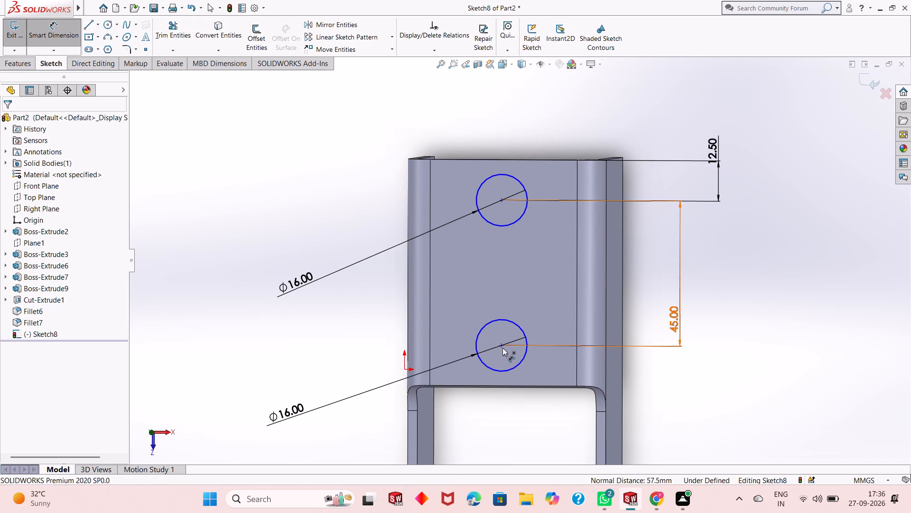
left_click(502, 343)
left_click(505, 385)
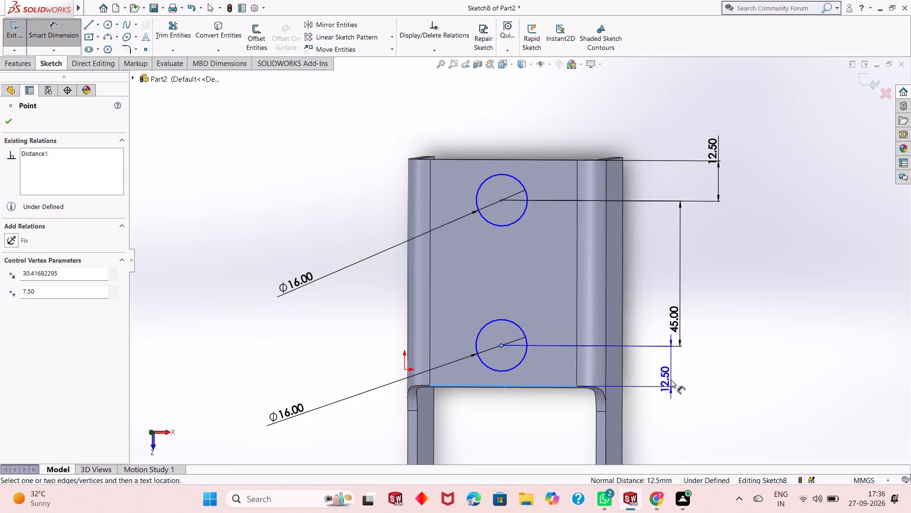
key("Escape")
key("Escape")
key("Escape")
key("Escape")
key("Escape")
Set the horizontal distance from the second circle's centre to the top face's near corner on the origin side to 23 mm.
left_click(53, 33)
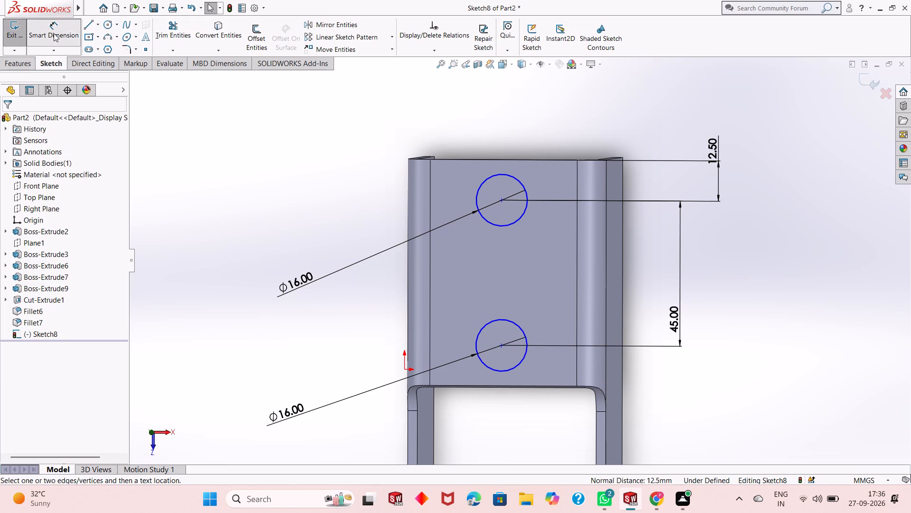
left_click(503, 346)
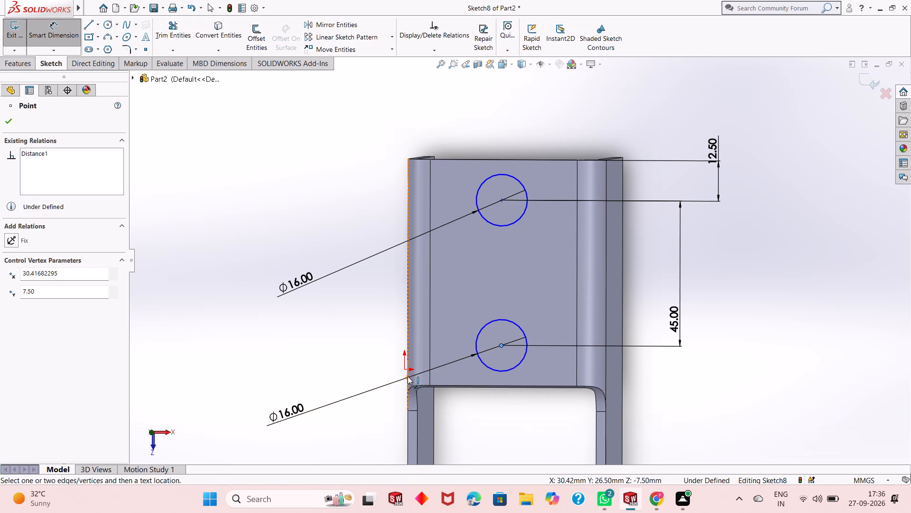
left_click(431, 386)
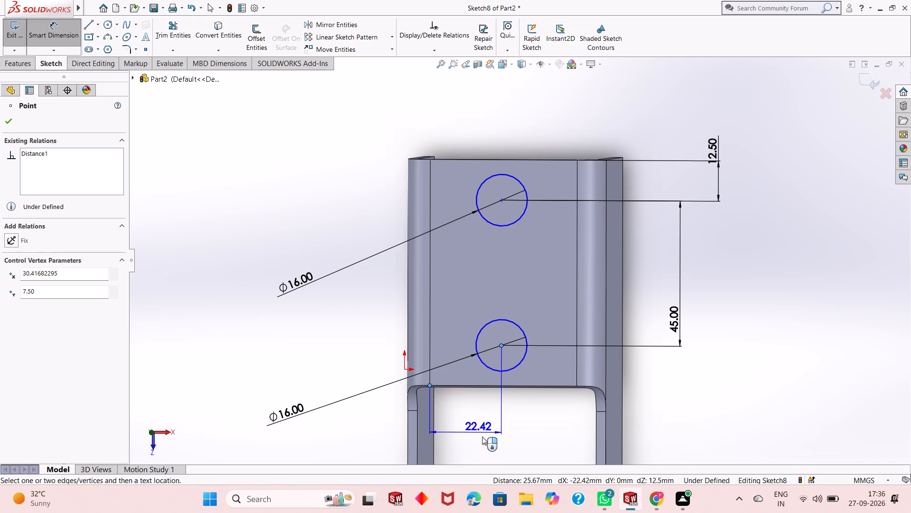
left_click(487, 432)
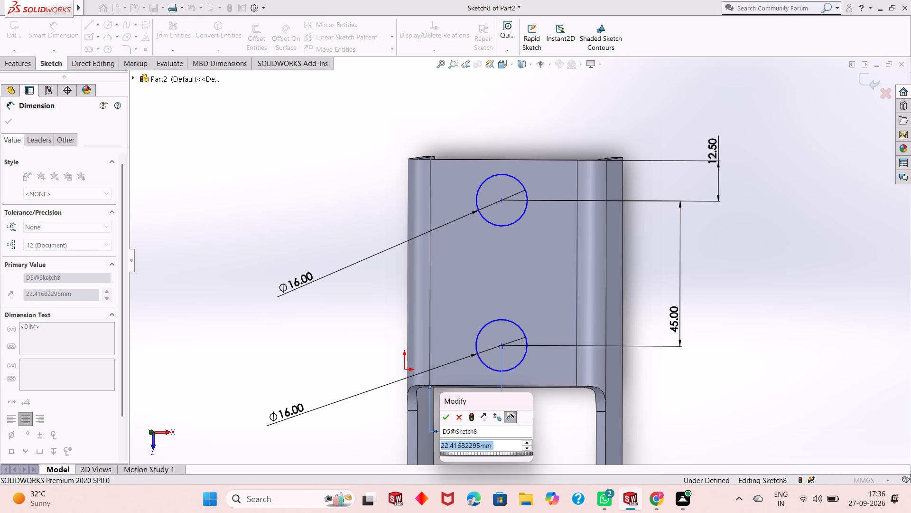
type("23")
key("Return")
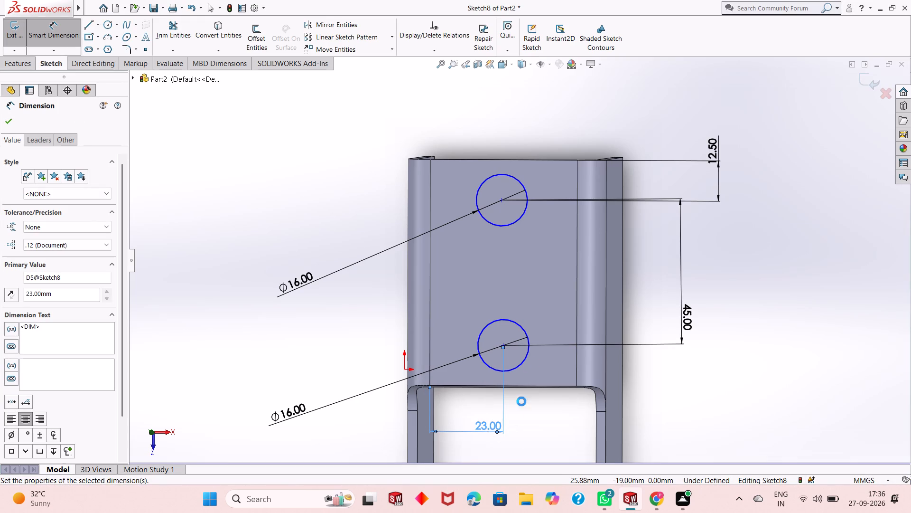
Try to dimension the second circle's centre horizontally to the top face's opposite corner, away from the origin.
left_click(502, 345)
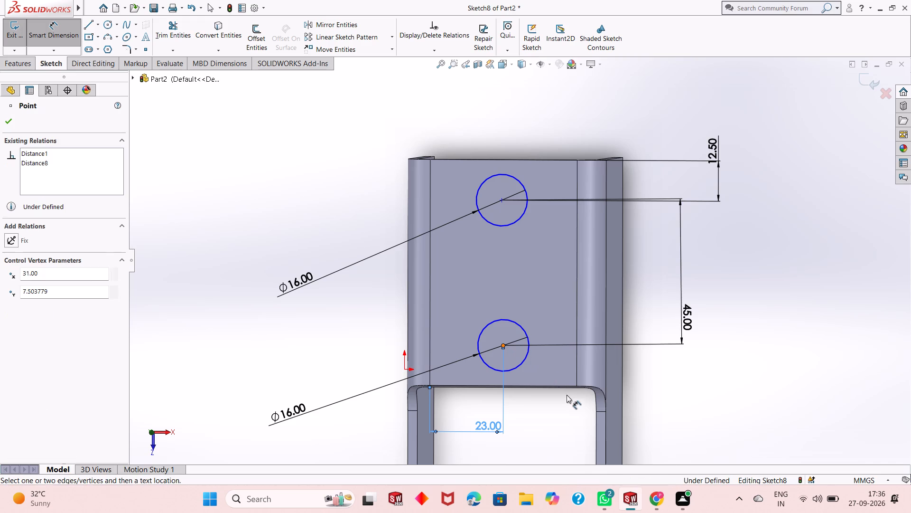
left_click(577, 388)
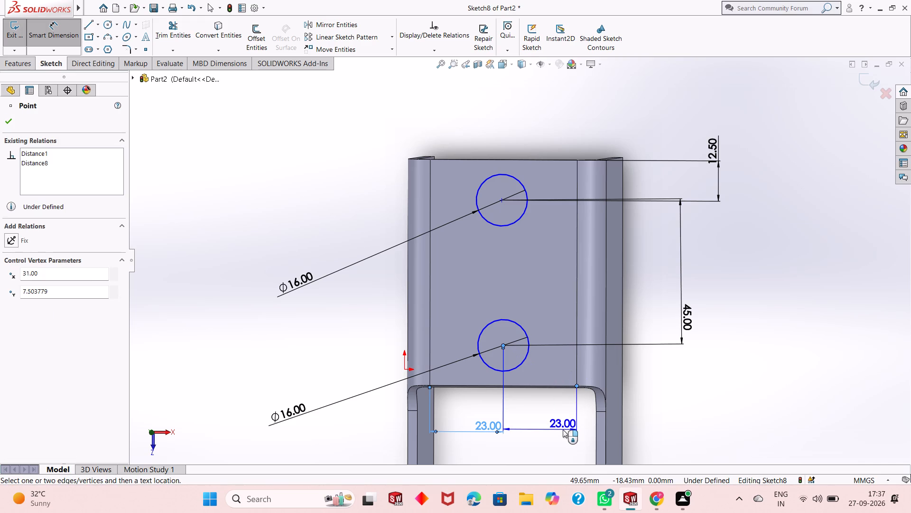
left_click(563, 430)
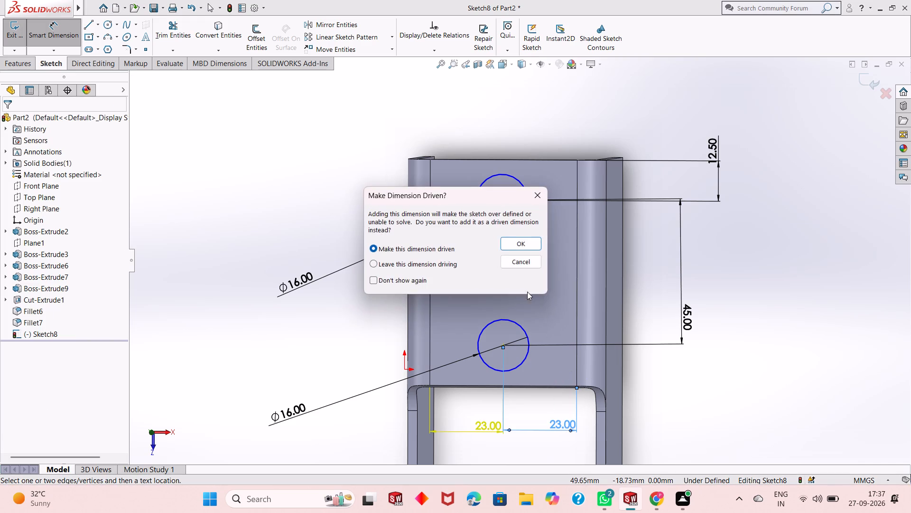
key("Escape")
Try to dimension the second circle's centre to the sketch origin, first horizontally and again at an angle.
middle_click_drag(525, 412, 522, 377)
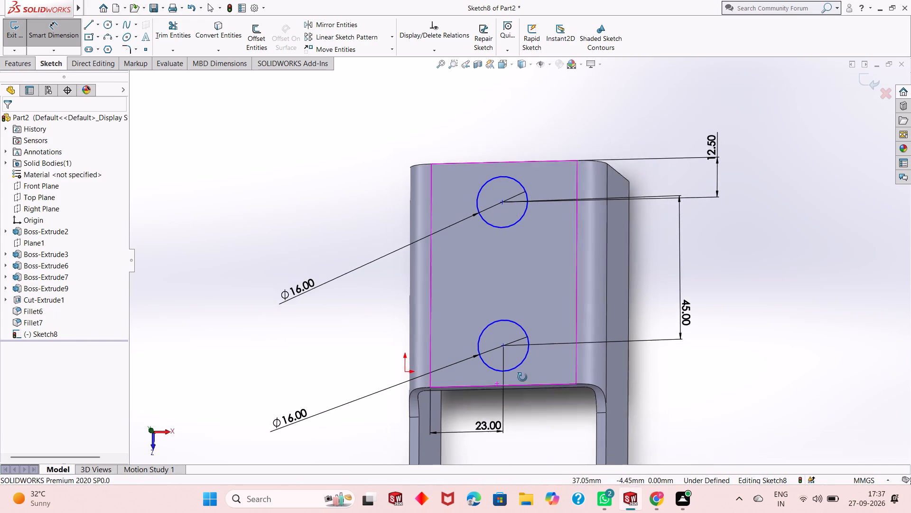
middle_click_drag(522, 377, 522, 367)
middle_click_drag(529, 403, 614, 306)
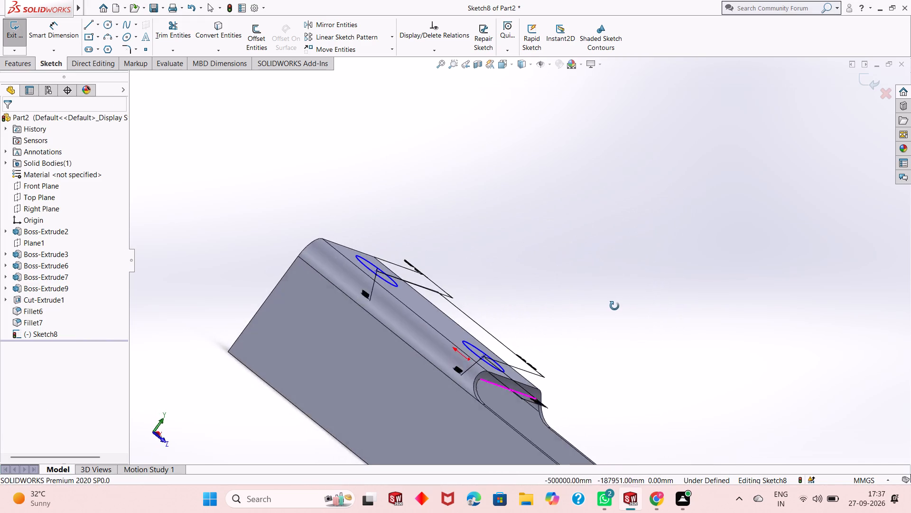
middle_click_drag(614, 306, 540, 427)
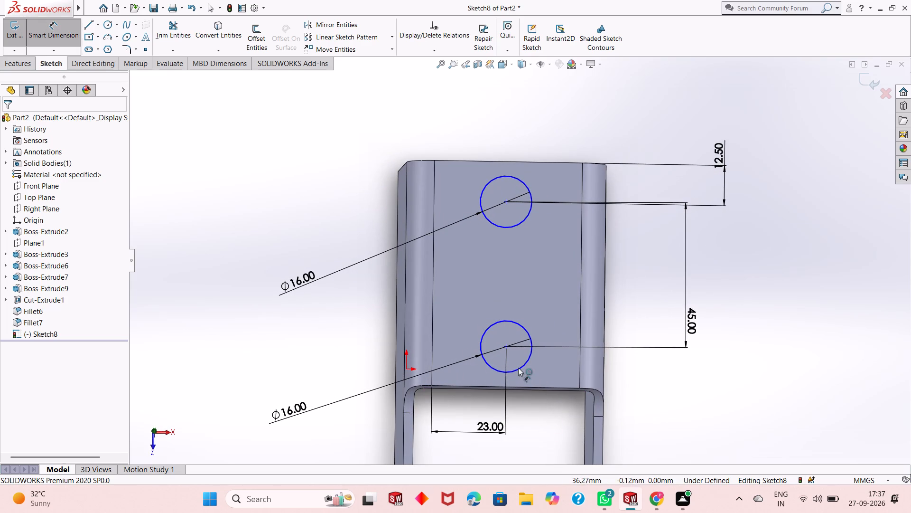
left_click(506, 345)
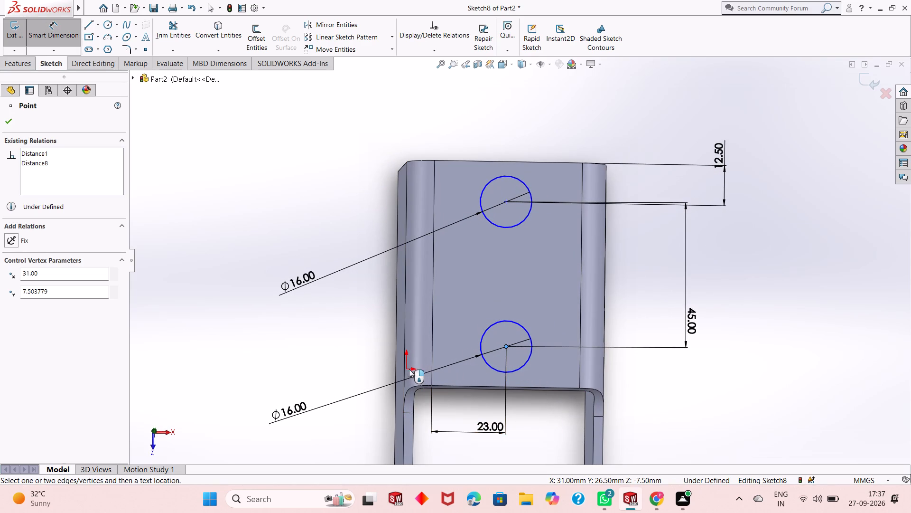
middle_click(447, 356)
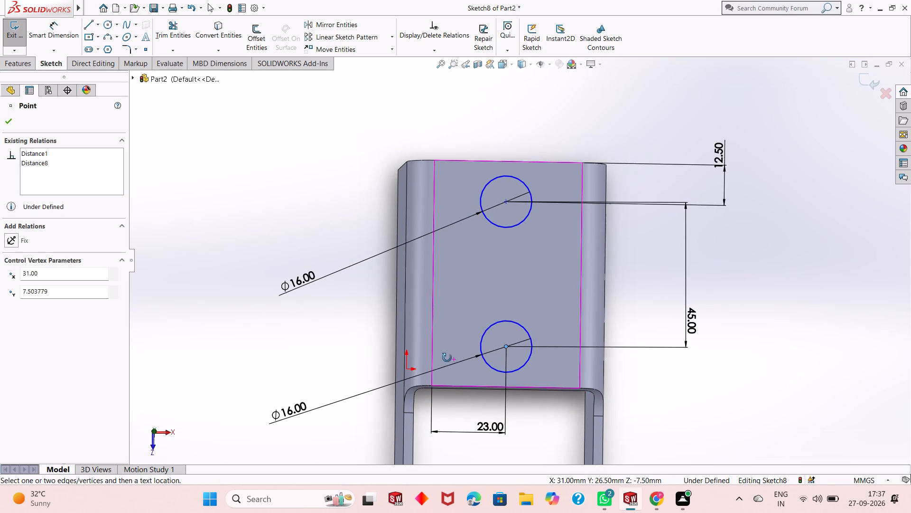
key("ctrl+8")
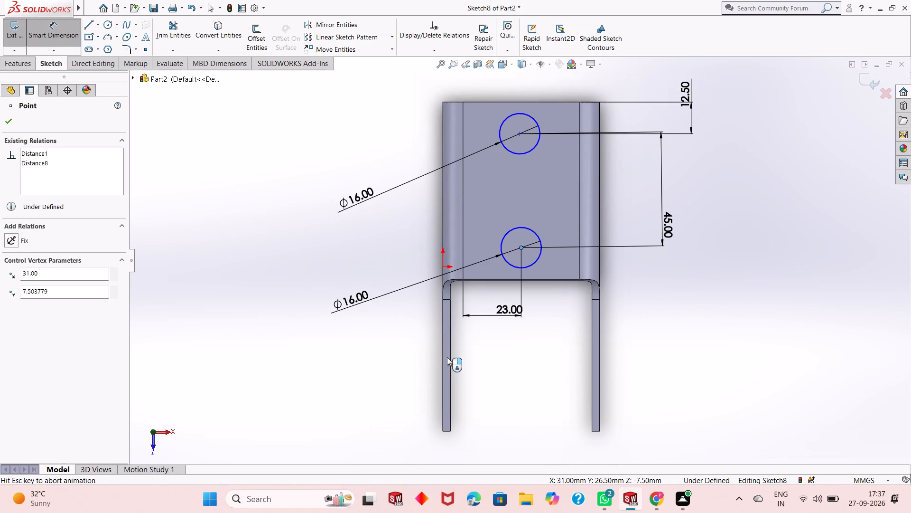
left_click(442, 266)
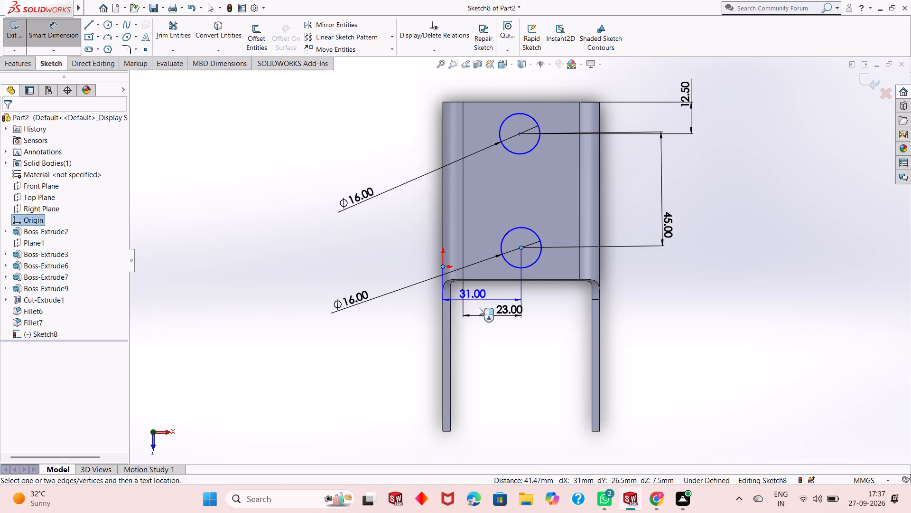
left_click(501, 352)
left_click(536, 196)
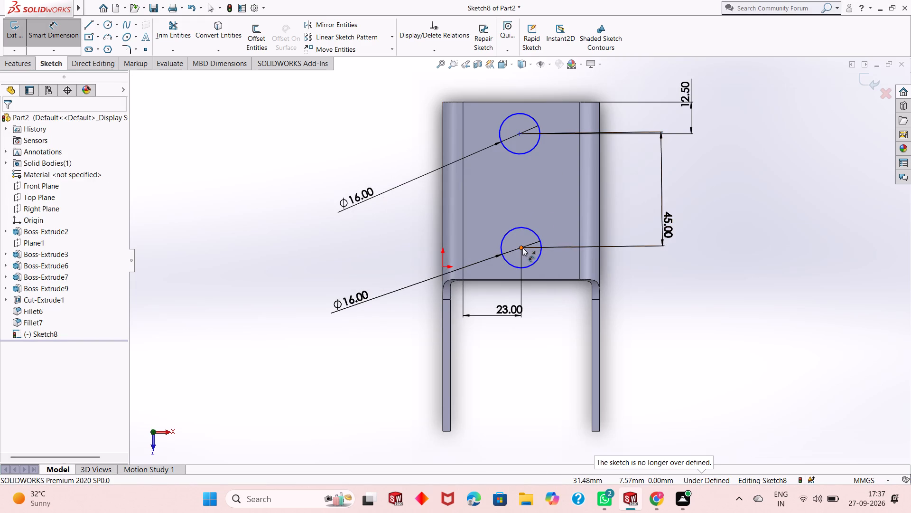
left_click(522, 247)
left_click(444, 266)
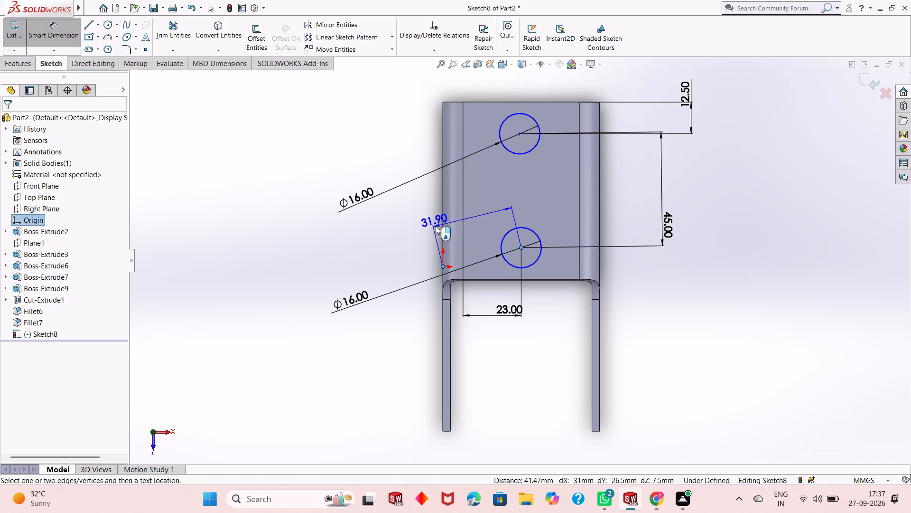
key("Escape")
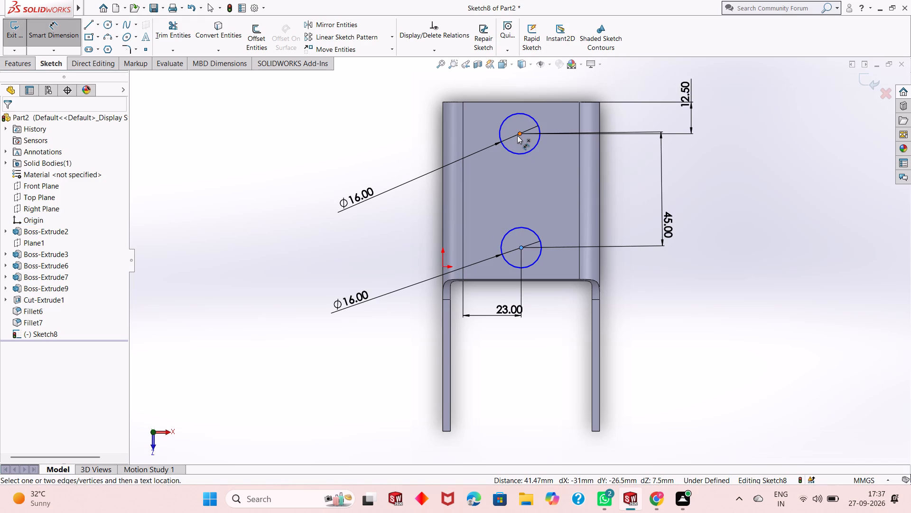
Add an aligned dimension from the first circle's centre to the sketch origin, accepting its current value, and finish dimensioning.
left_click(517, 135)
key("Escape")
key("Escape")
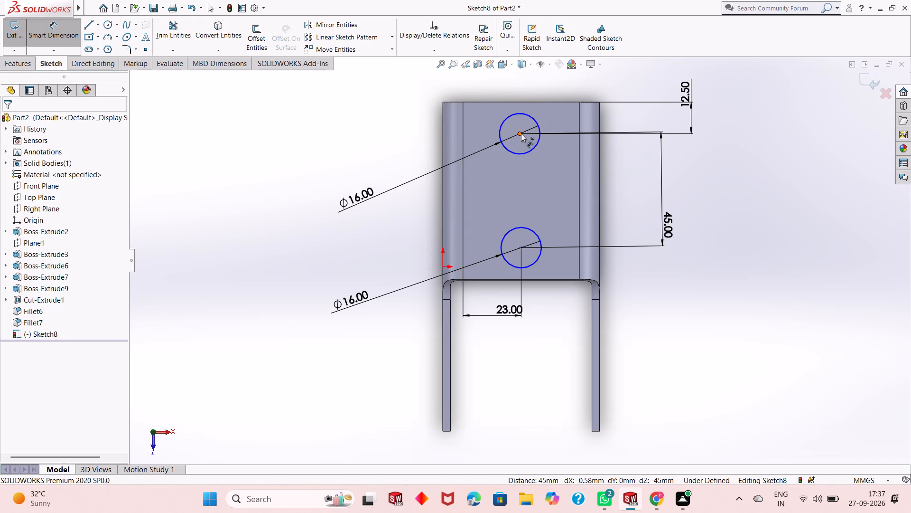
left_click(521, 133)
left_click(441, 267)
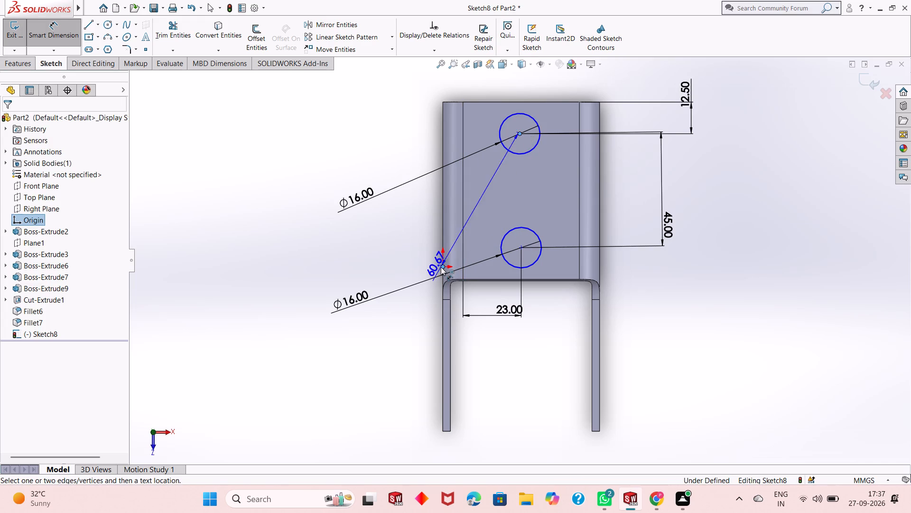
left_click(399, 267)
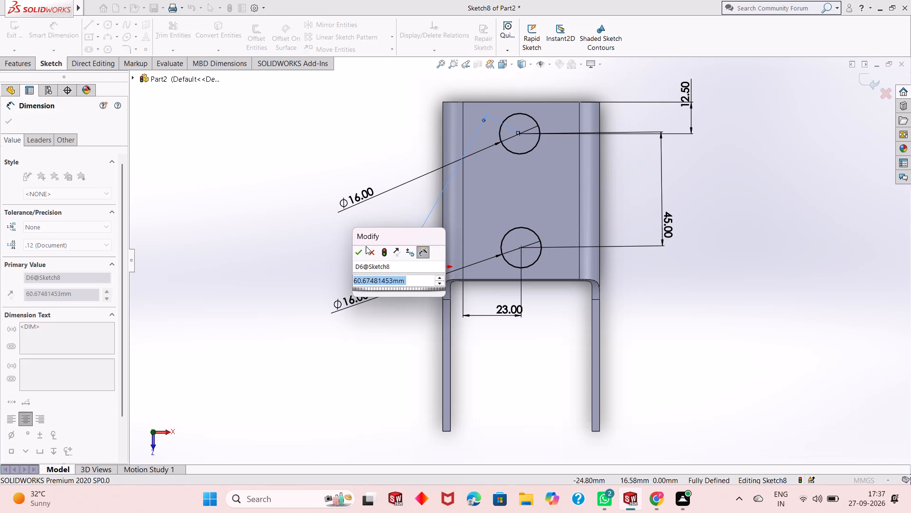
left_click(360, 250)
right_click(708, 218)
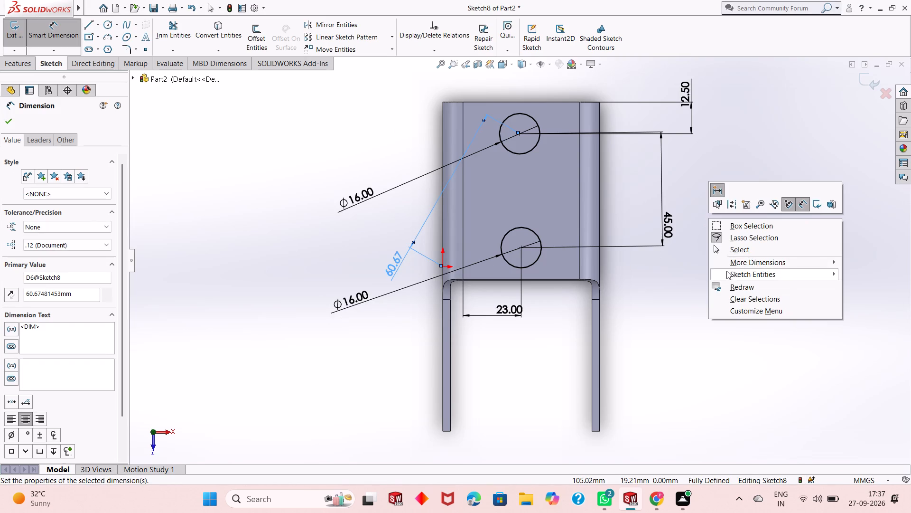
left_click(735, 252)
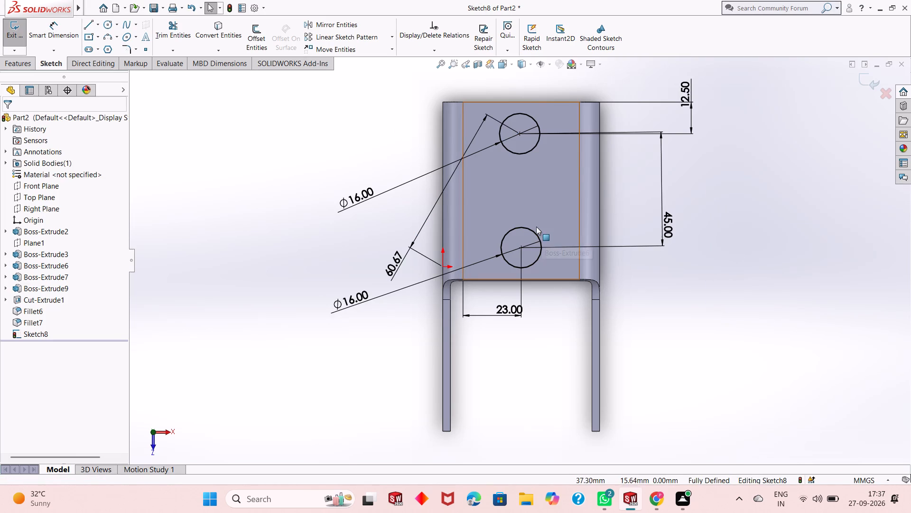
Cut-extrude the two 16 mm circles through the top plate with a blind depth of 3 mm.
middle_click_drag(536, 228, 531, 155)
scroll(531, 154, "up", 3)
scroll(531, 154, "down", 4)
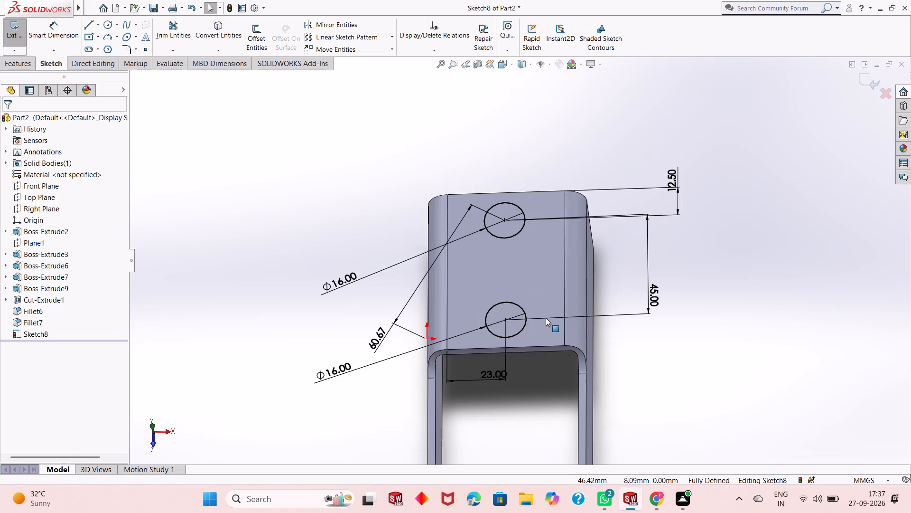
middle_click_drag(546, 319, 597, 326)
scroll(461, 415, "up", 2)
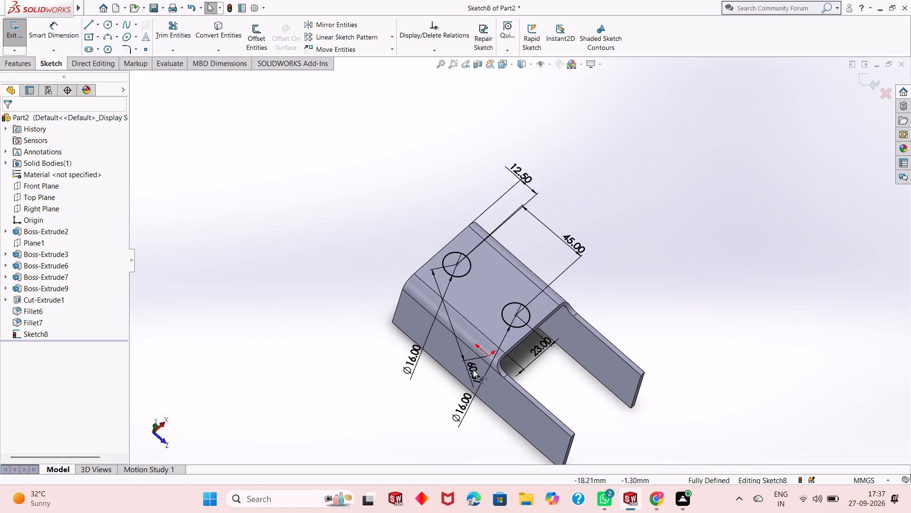
scroll(474, 362, "down", 2)
scroll(525, 226, "down", 1)
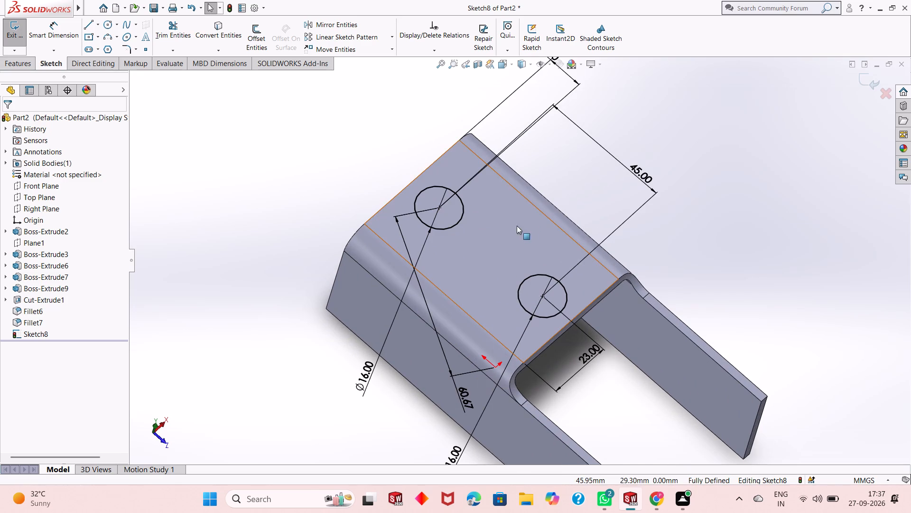
left_click(22, 63)
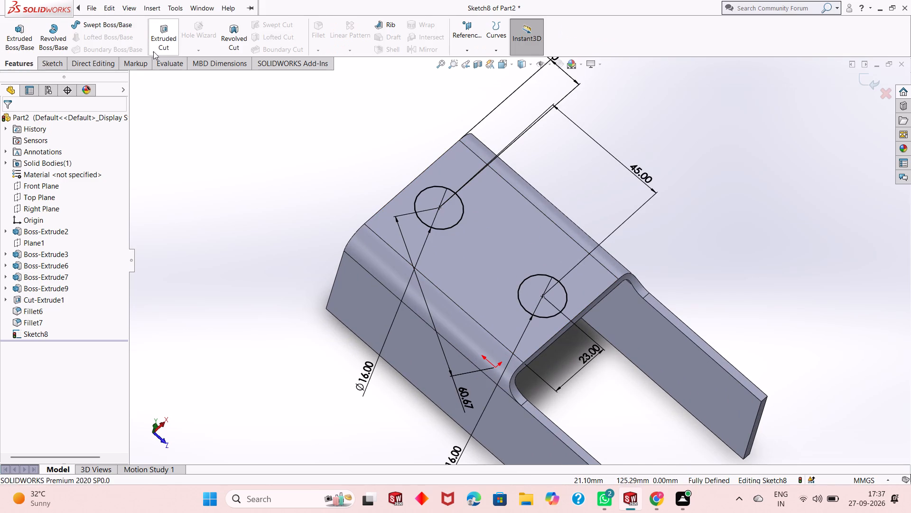
left_click(154, 51)
middle_click_drag(578, 323, 551, 250)
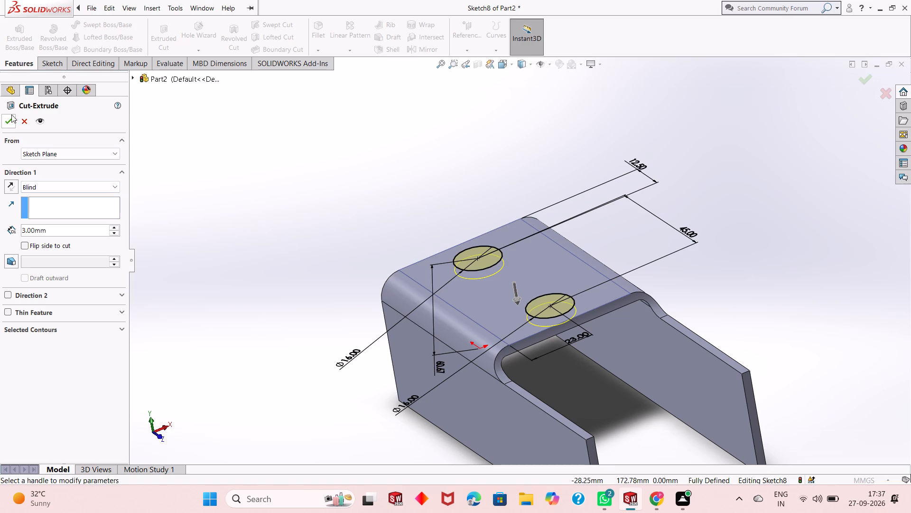
left_click(9, 121)
key("Escape")
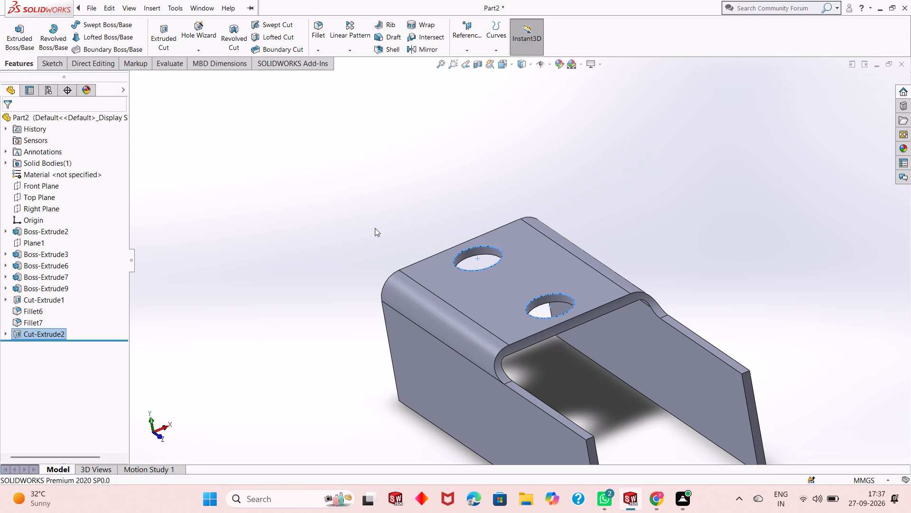
Start a sketch on the outer face of the origin-side 130 x 37 mm plate, viewed normal to it.
scroll(500, 304, "up", 2)
scroll(542, 275, "down", 1)
scroll(532, 301, "up", 1)
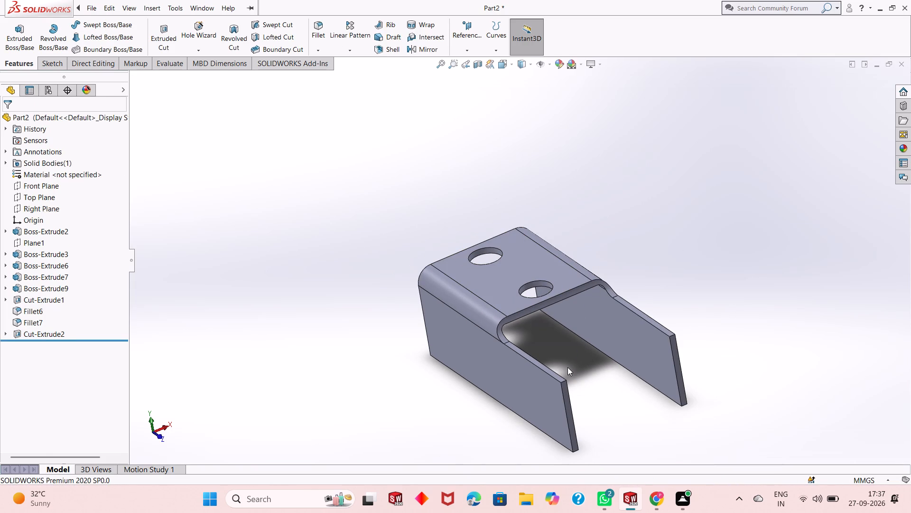
left_click(462, 339)
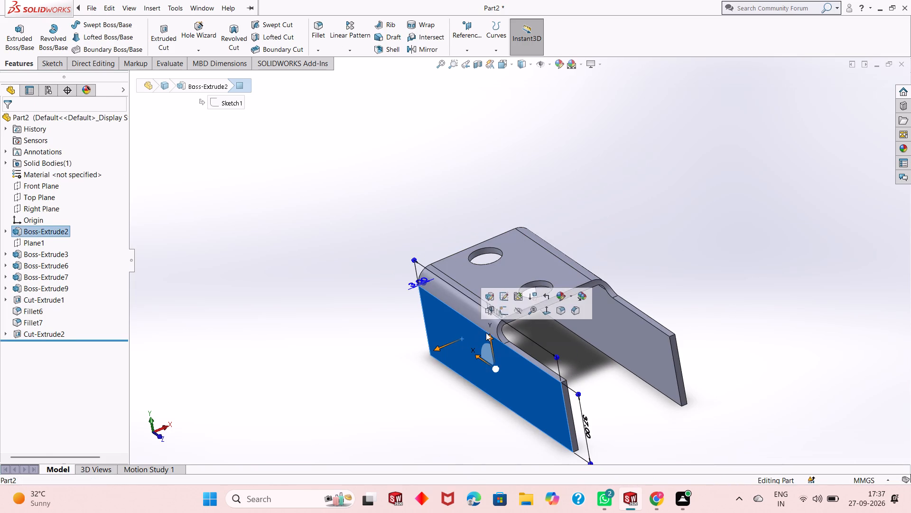
left_click(499, 315)
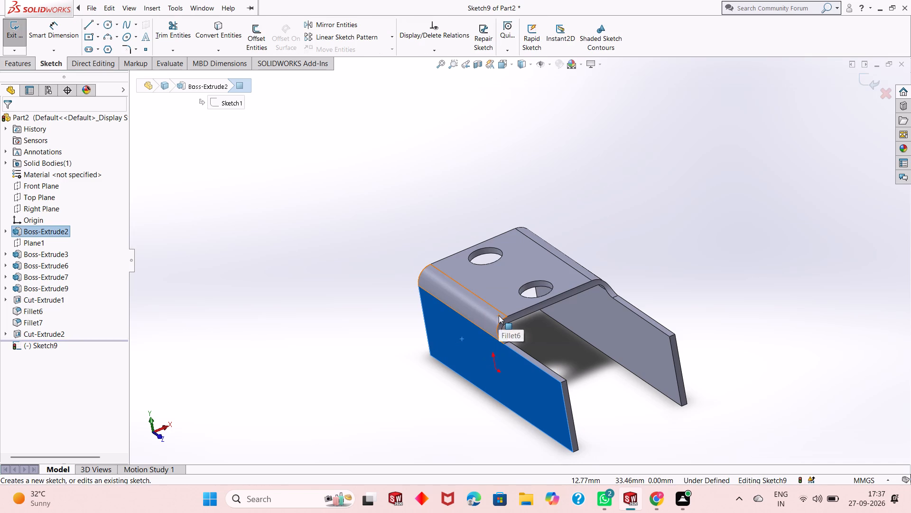
key("ctrl+8")
key("Escape")
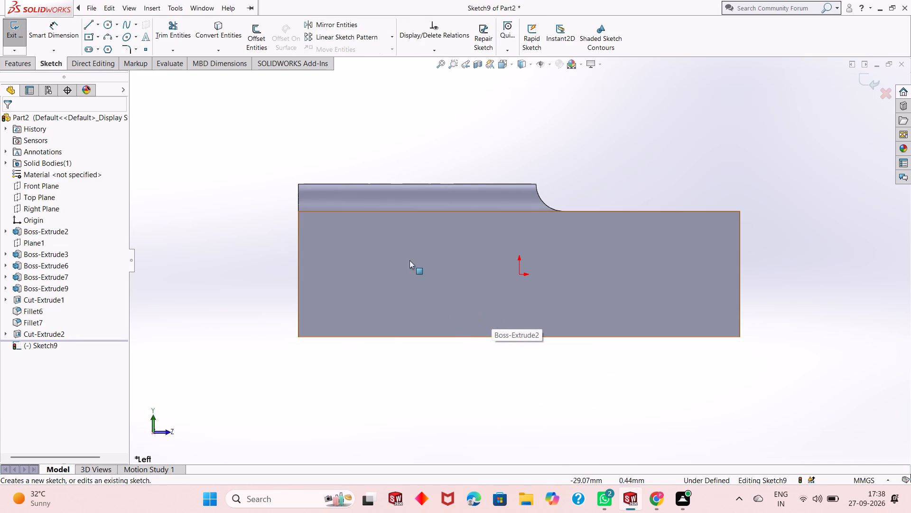
Sketch a circle near the side face's upper edge, below the fillet, and dimension its diameter to 6.5 mm.
left_click(106, 24)
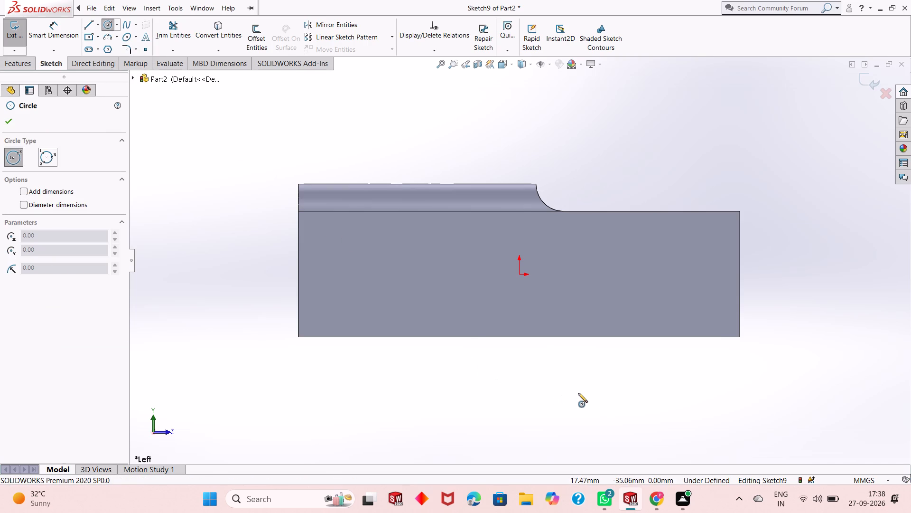
left_click(394, 237)
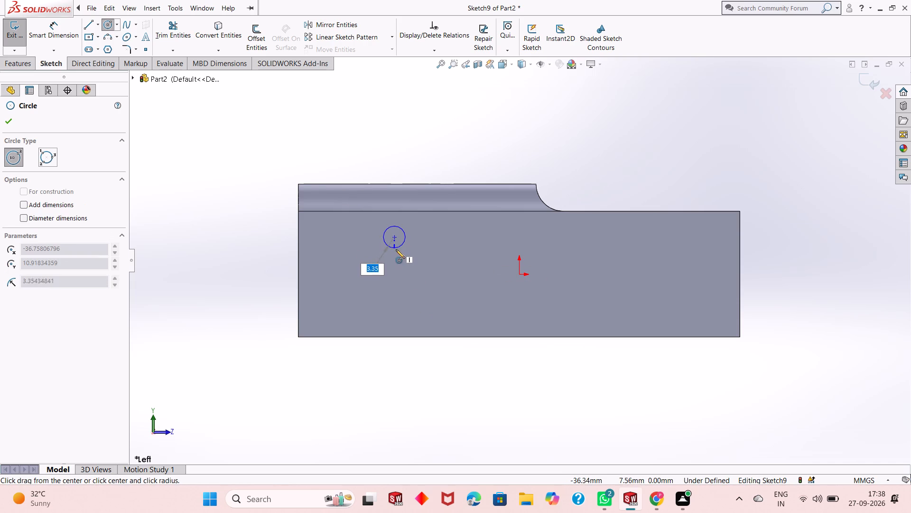
left_click(397, 251)
right_click(257, 180)
left_click(267, 184)
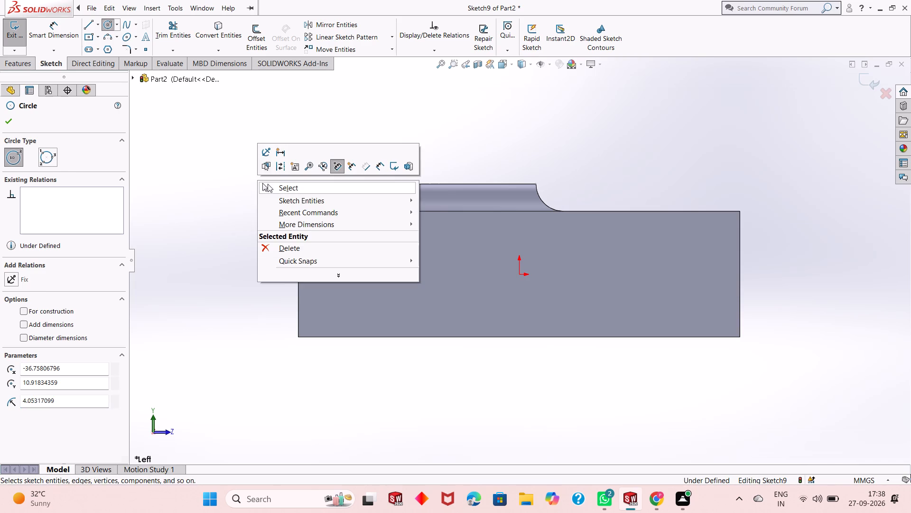
left_click(50, 29)
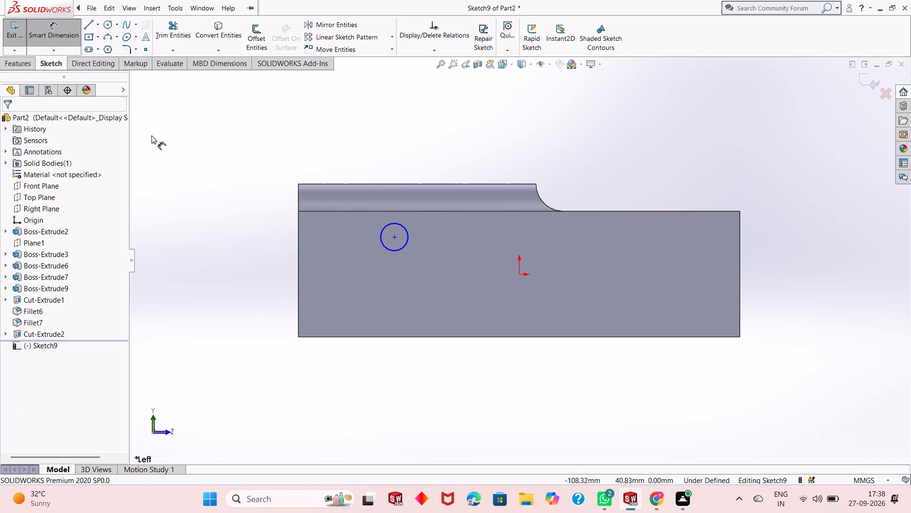
left_click(387, 247)
left_click(251, 285)
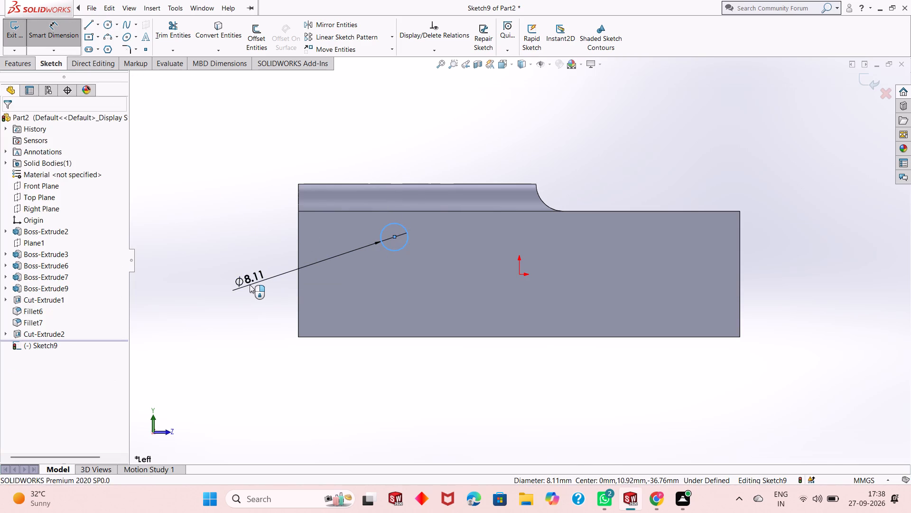
type("6.5")
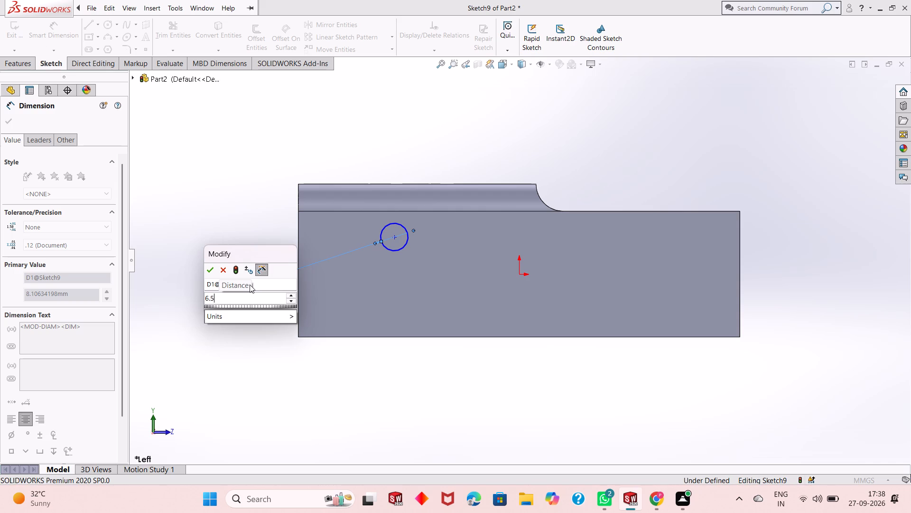
key("Return")
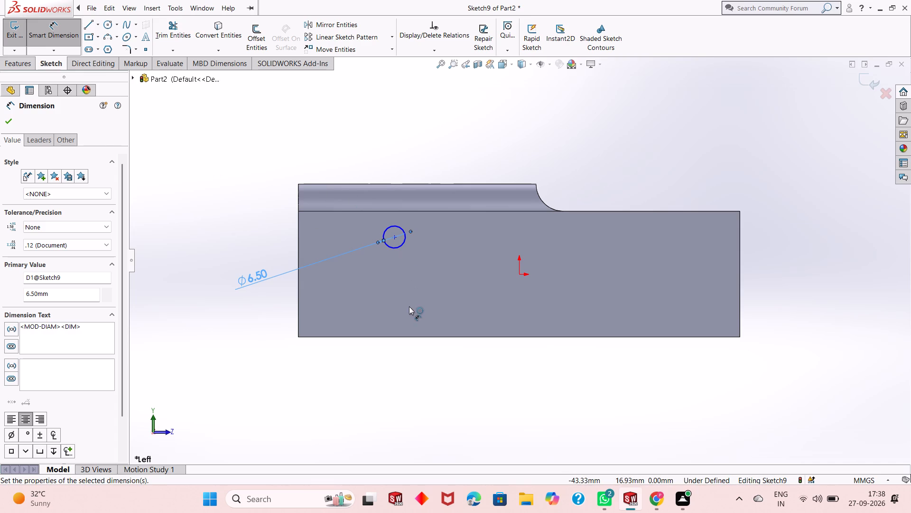
scroll(409, 307, "down", 1)
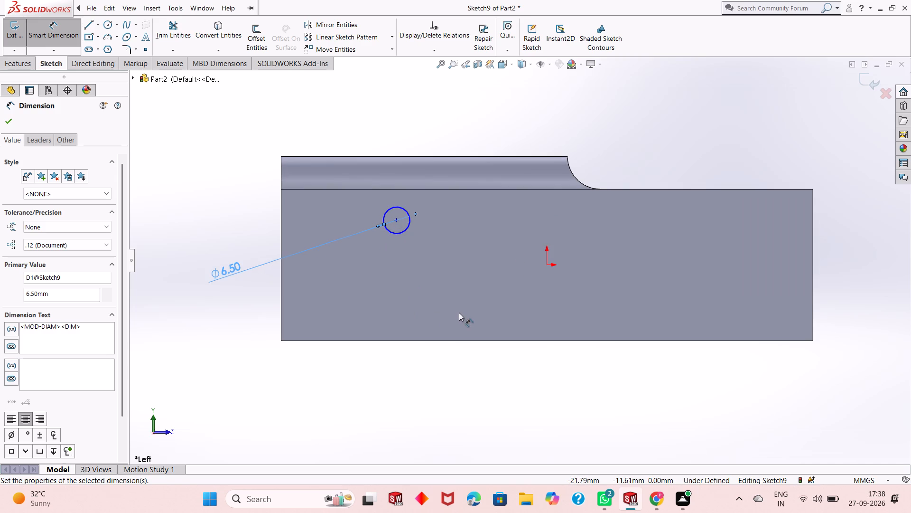
scroll(461, 312, "down", 2)
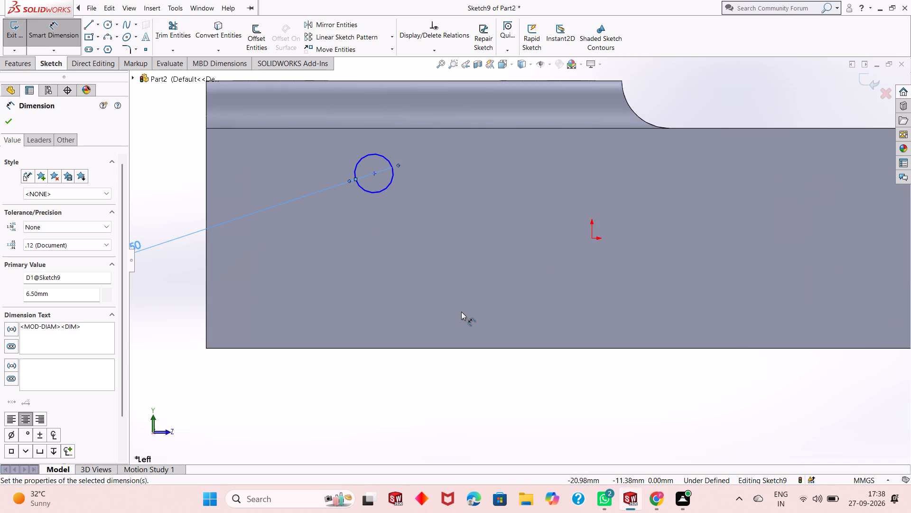
scroll(424, 254, "up", 2)
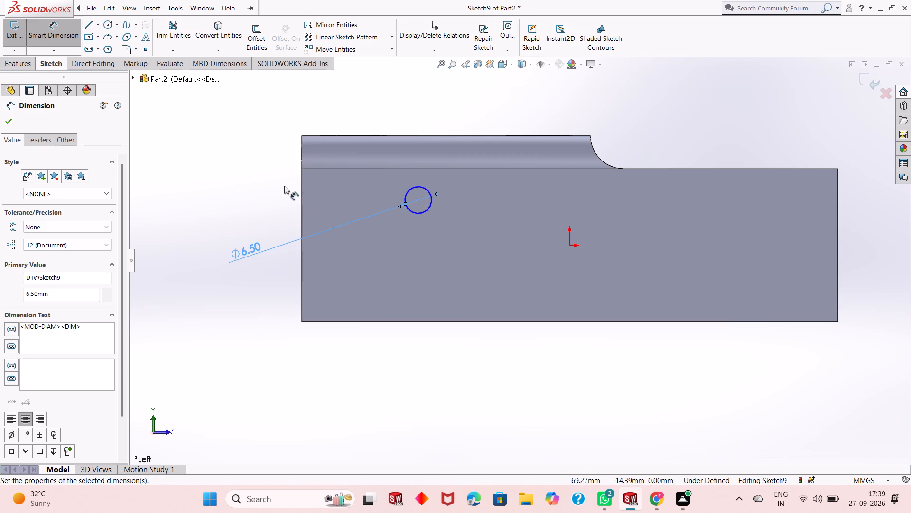
key("Escape")
key("Escape")
Sketch a second circle vertically below the first and dimension its diameter to 6.5 mm.
left_click(110, 25)
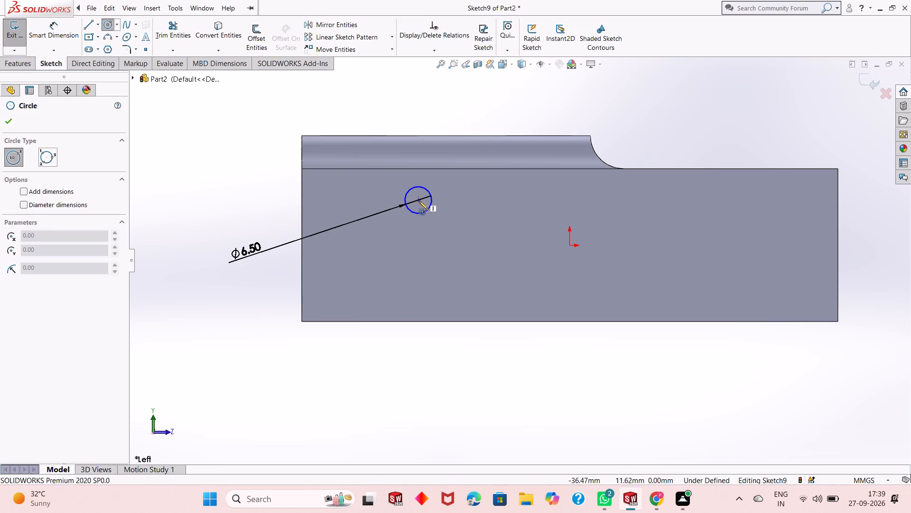
left_click(419, 256)
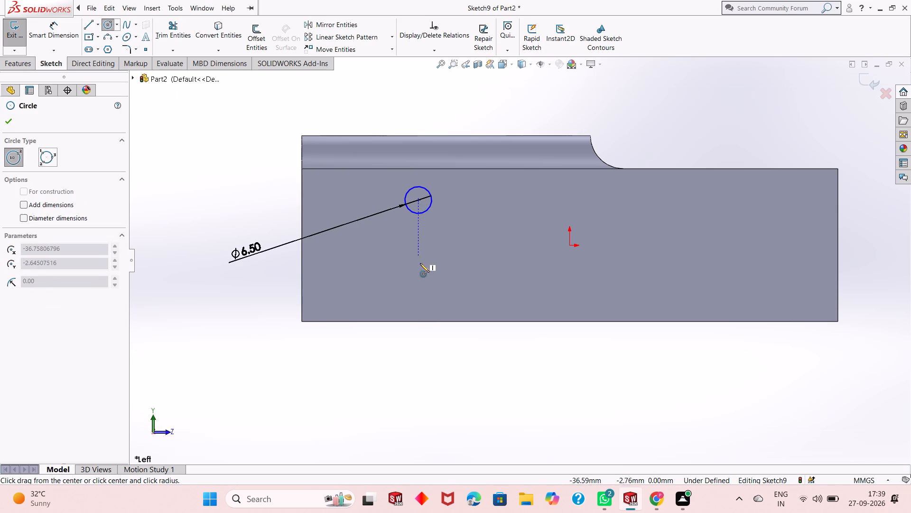
left_click(424, 272)
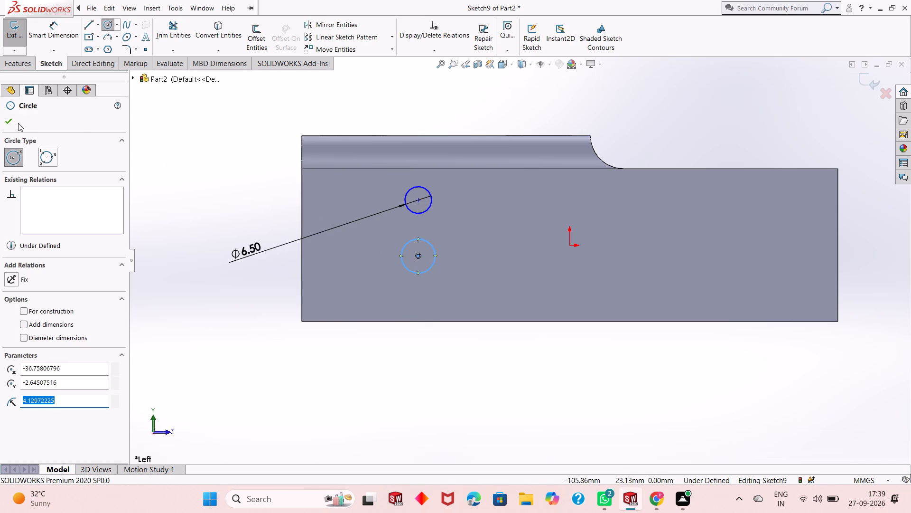
left_click(13, 123)
left_click(37, 41)
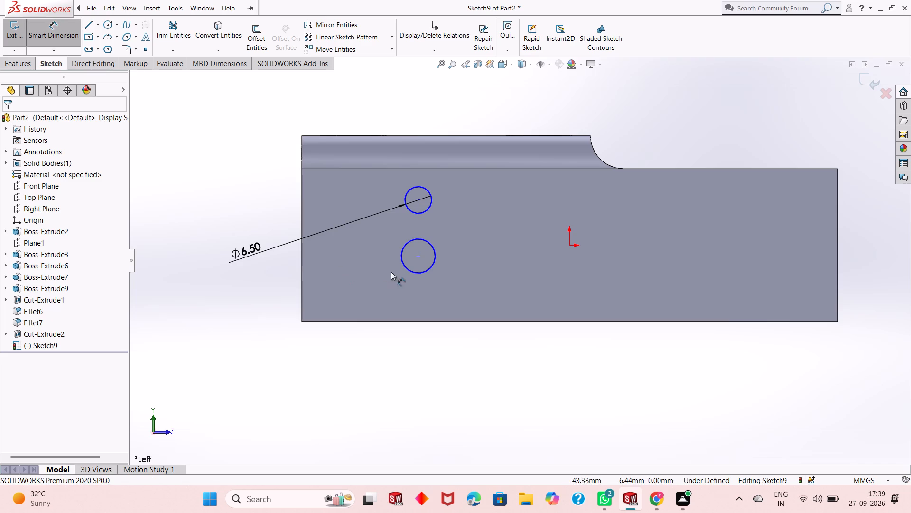
left_click(411, 272)
left_click(278, 332)
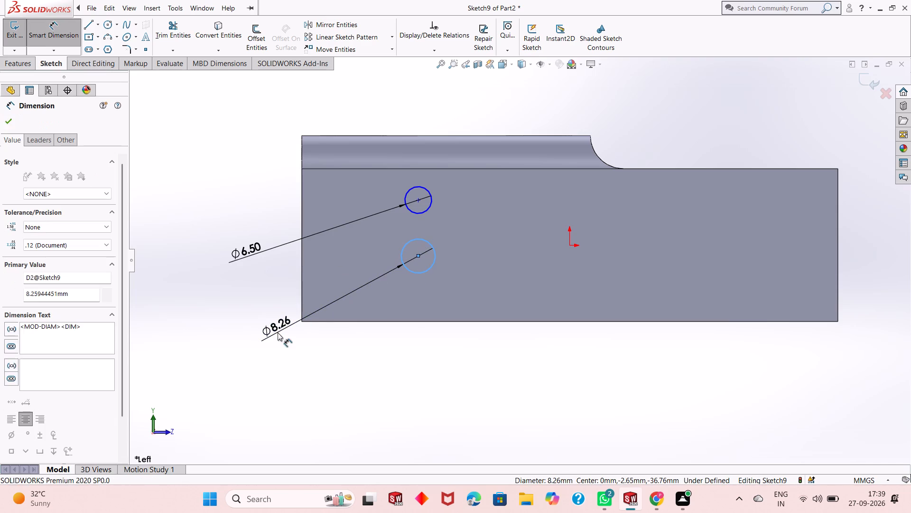
type("6.5")
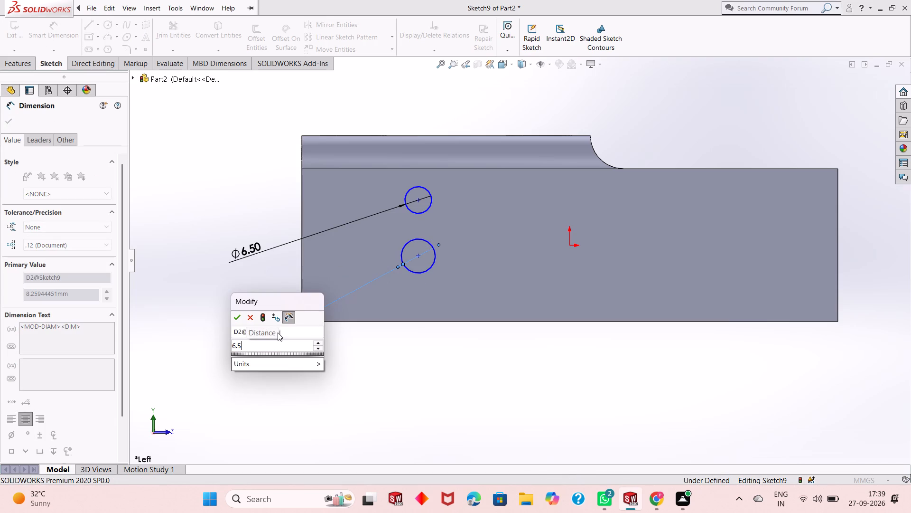
key("Return")
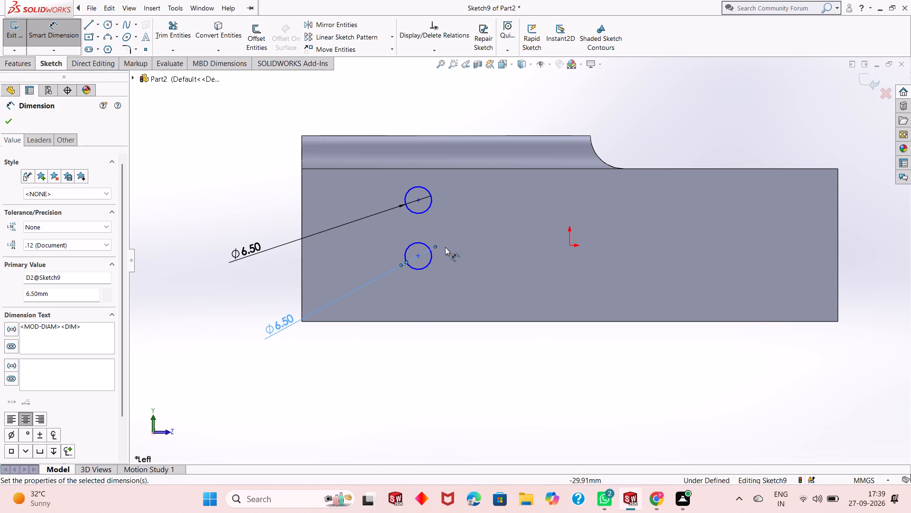
Set the vertical distance from the lower circle's centre to the side face's bottom edge to 16.5 mm.
left_click(420, 256)
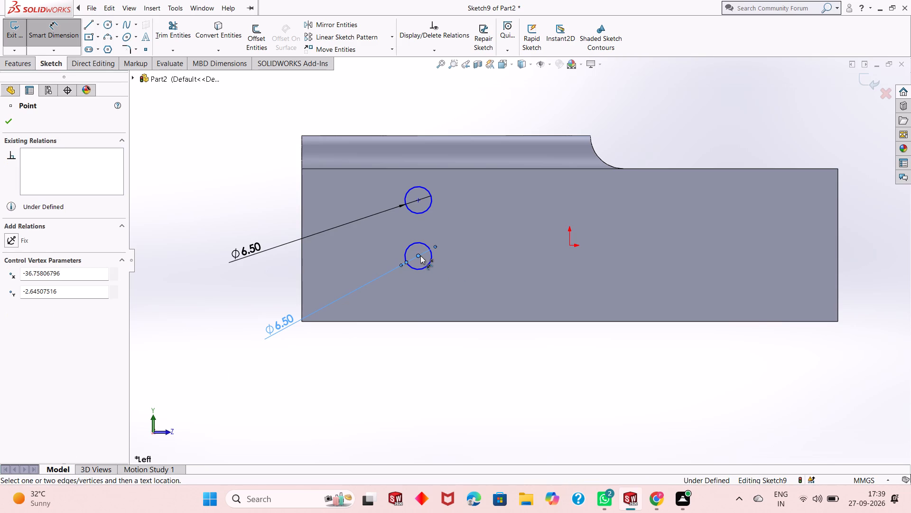
left_click(424, 323)
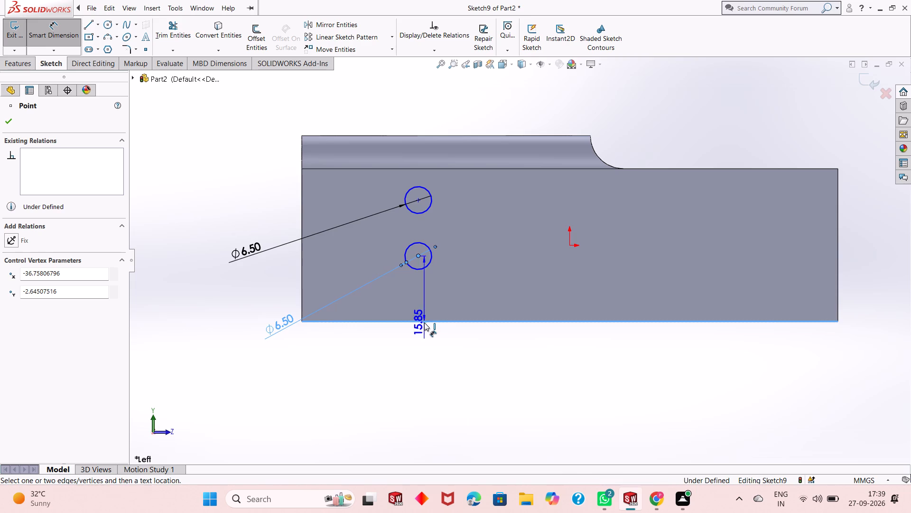
left_click(203, 318)
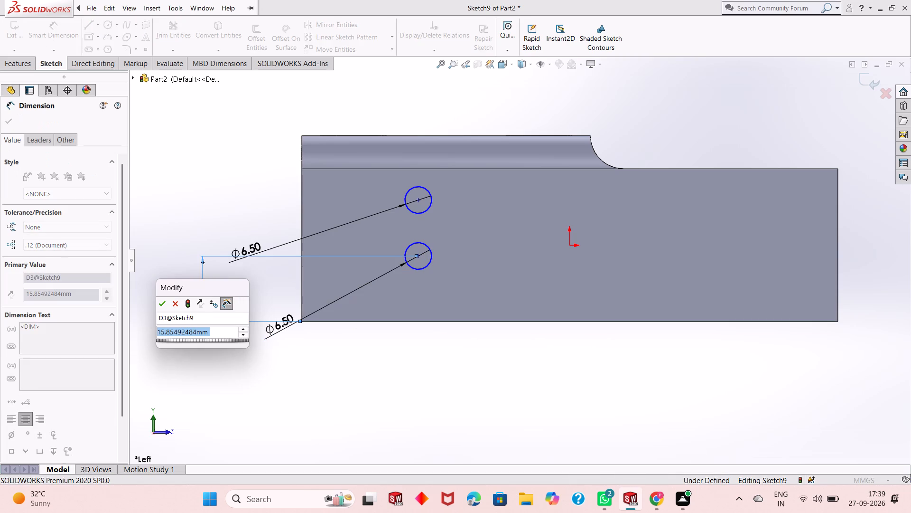
type("16.5")
key("Return")
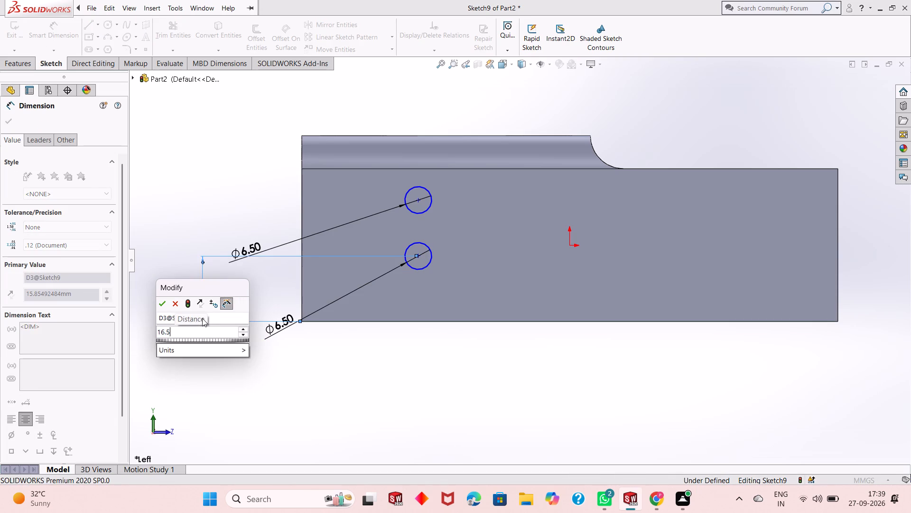
Set the vertical distance between the centres of the two 6.5 mm circles to 12 mm.
left_click(418, 255)
left_click(417, 200)
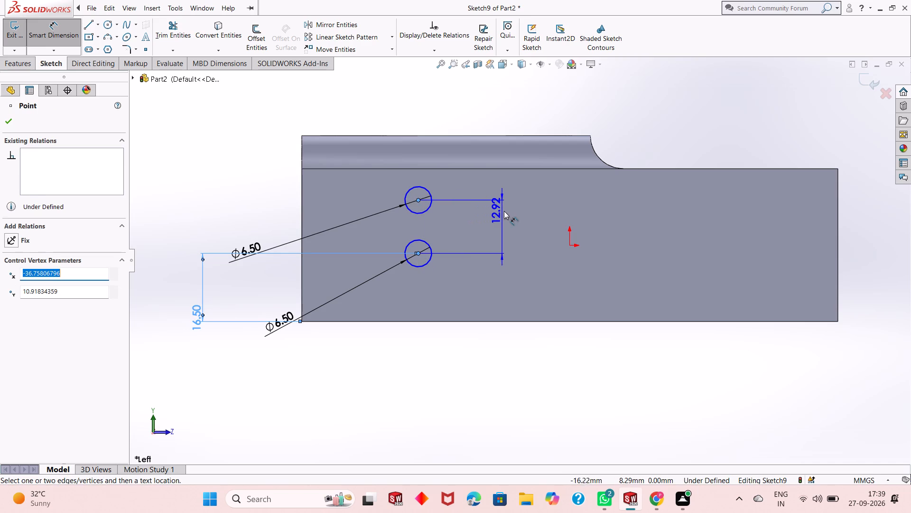
left_click(509, 211)
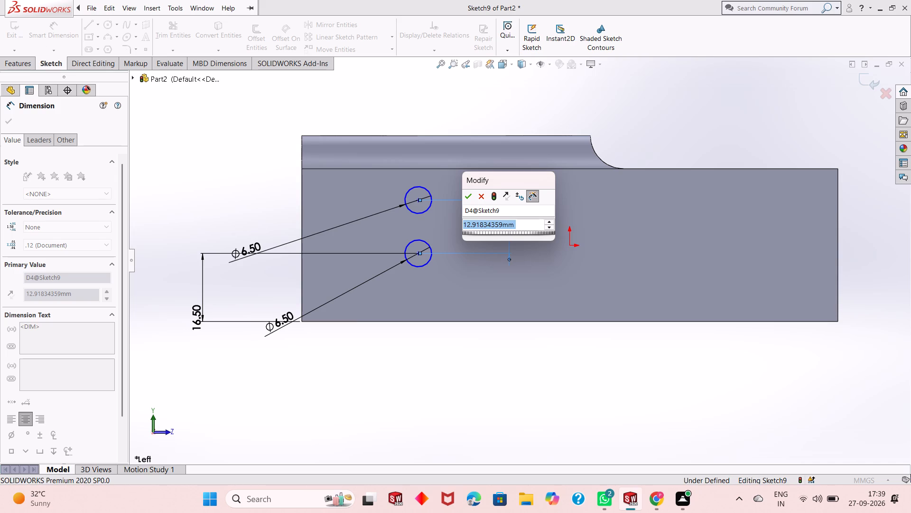
type("12")
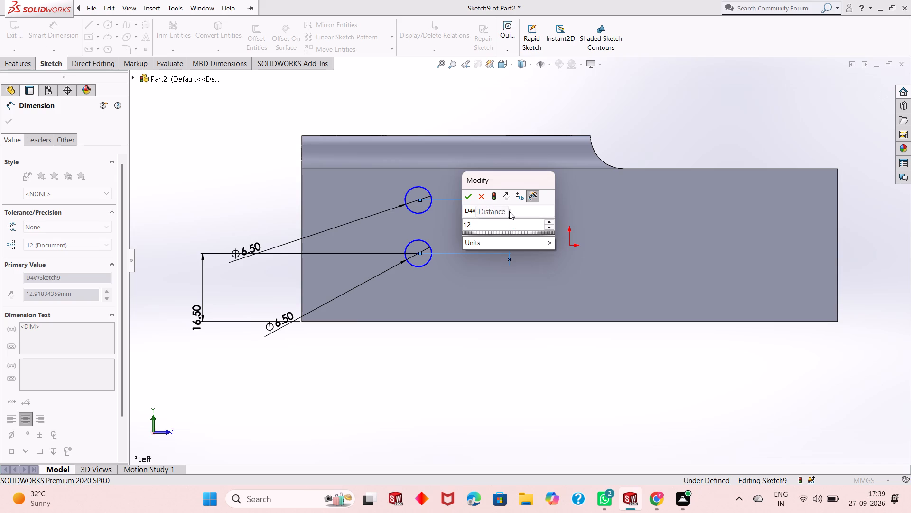
key("Return")
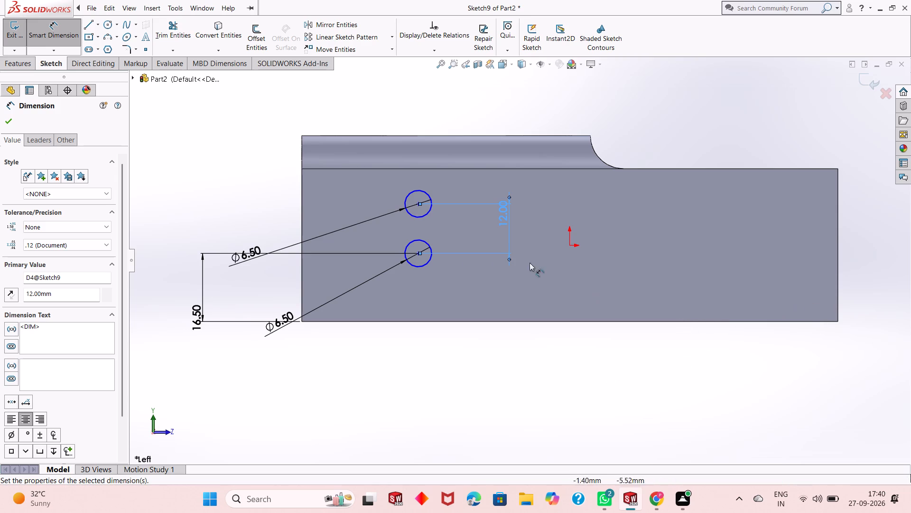
Set the horizontal distance from the lower circle's centre to the side face's left vertical edge to 33.2 mm.
left_click(417, 256)
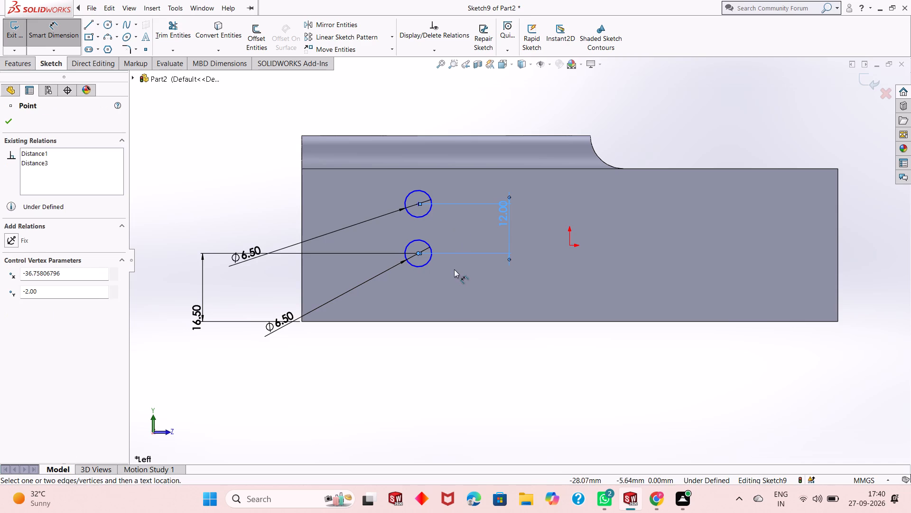
left_click(303, 194)
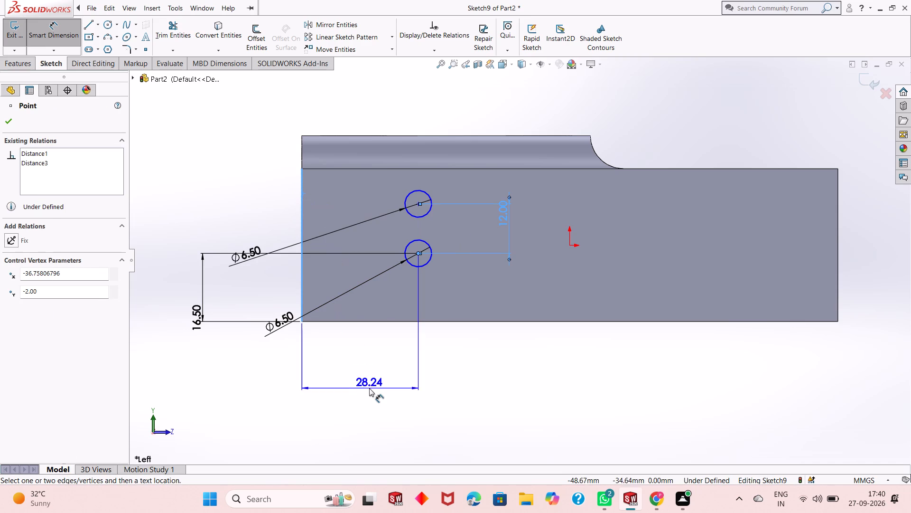
left_click(368, 381)
key("3")
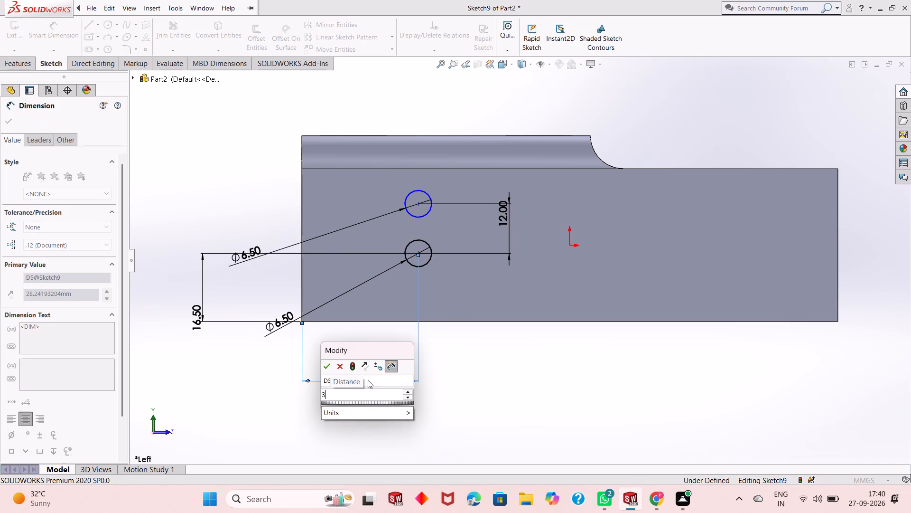
type("3.2")
key("Return")
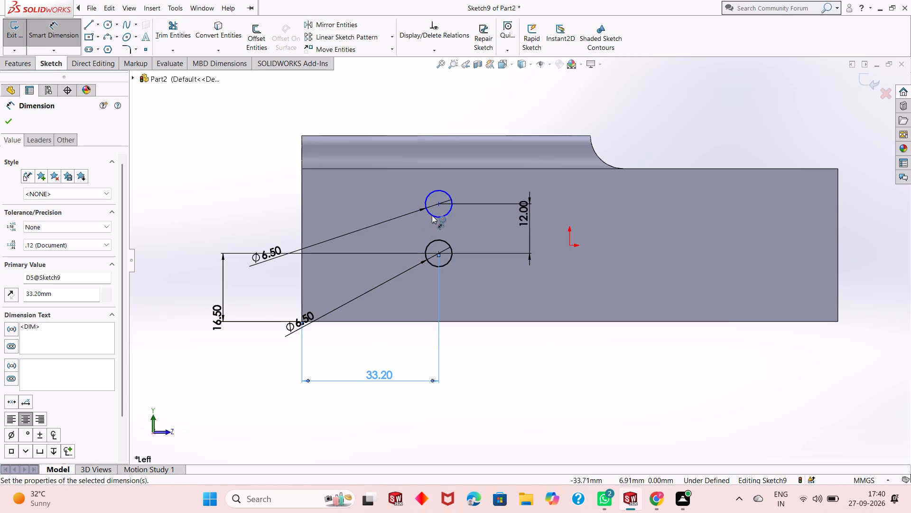
Dimension the upper circle's centre horizontally at 33.2 mm from the side face's left vertical edge.
left_click(437, 205)
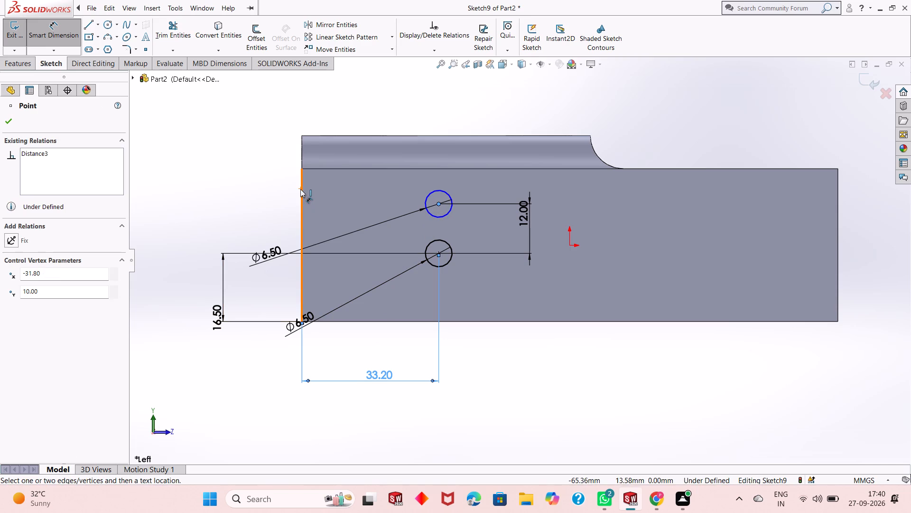
left_click(300, 189)
left_click(332, 105)
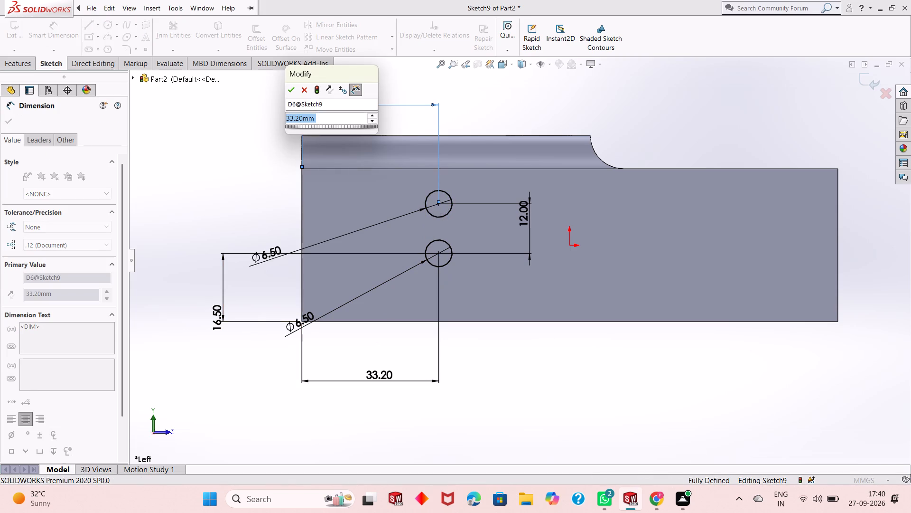
key("Return")
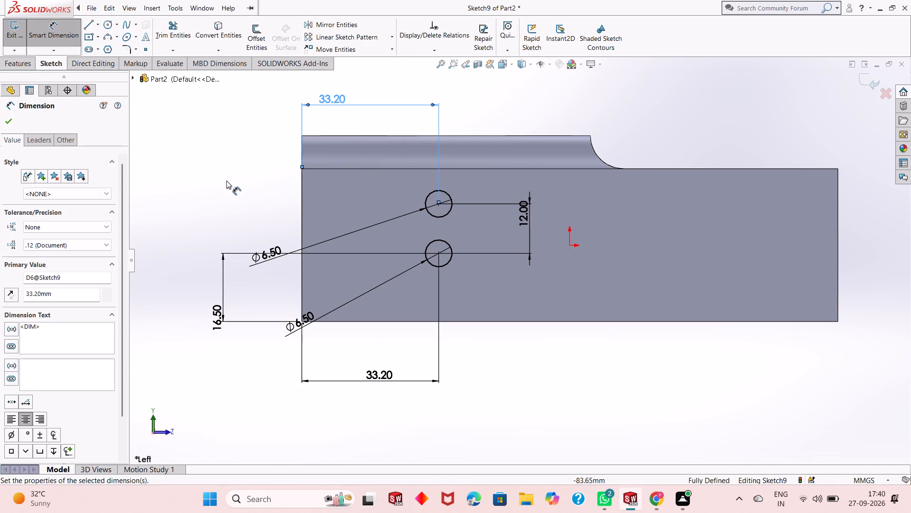
right_click(229, 184)
left_click(248, 213)
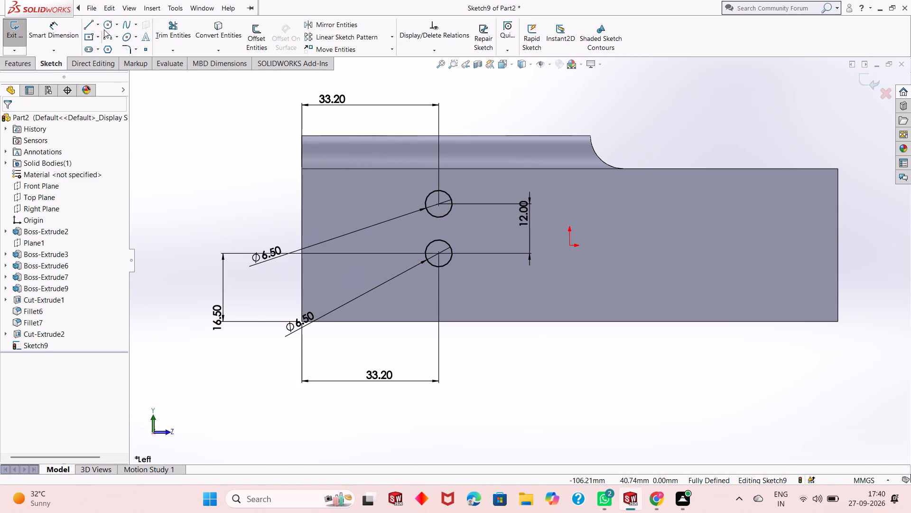
Sketch two circles, about 6.4 mm and 5.8 mm in diameter, on either side of the stacked pair at mid-height between them.
left_click(105, 29)
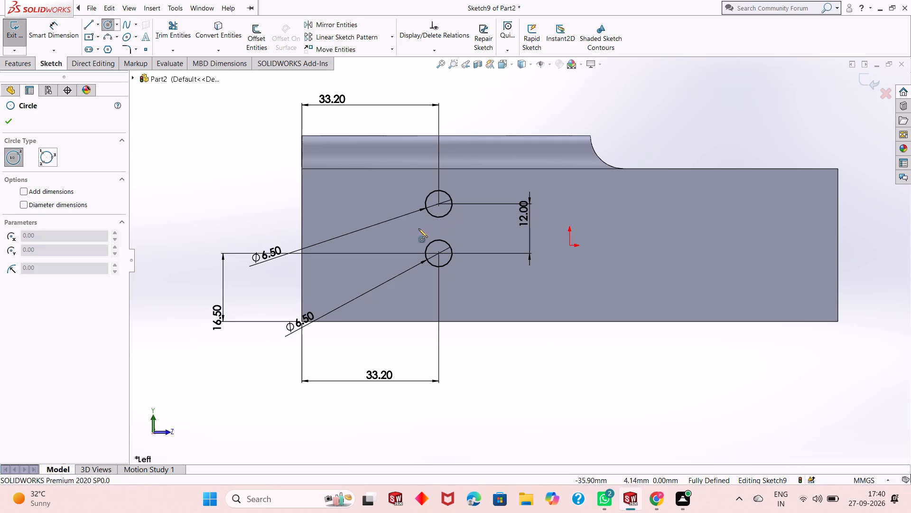
left_click(392, 227)
left_click(397, 215)
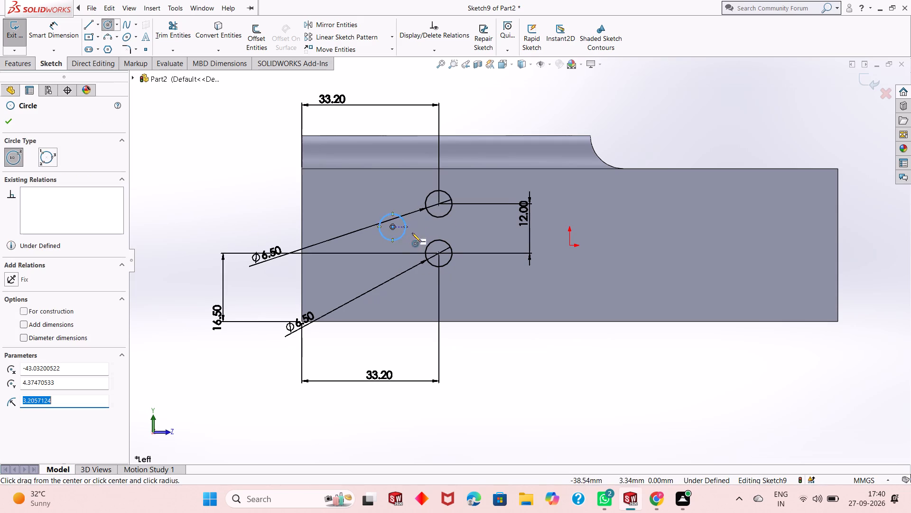
left_click(469, 228)
left_click(476, 218)
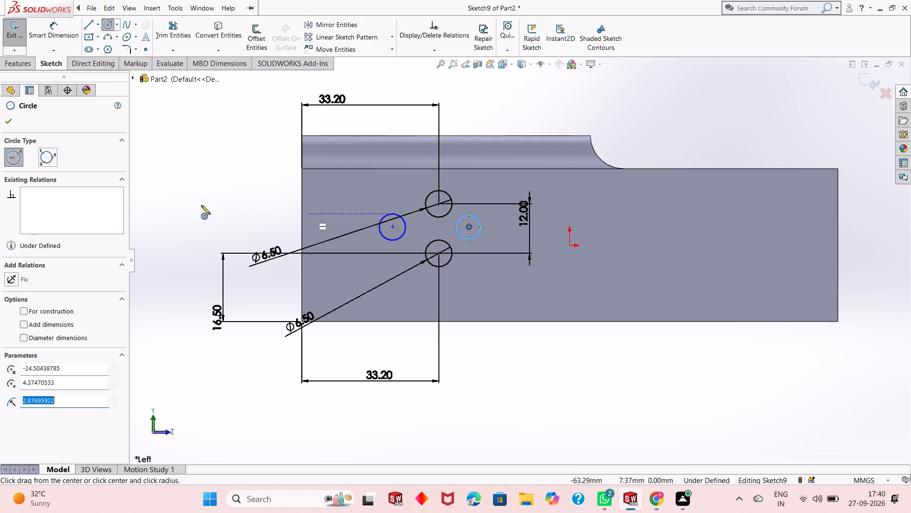
right_click(182, 202)
left_click(212, 208)
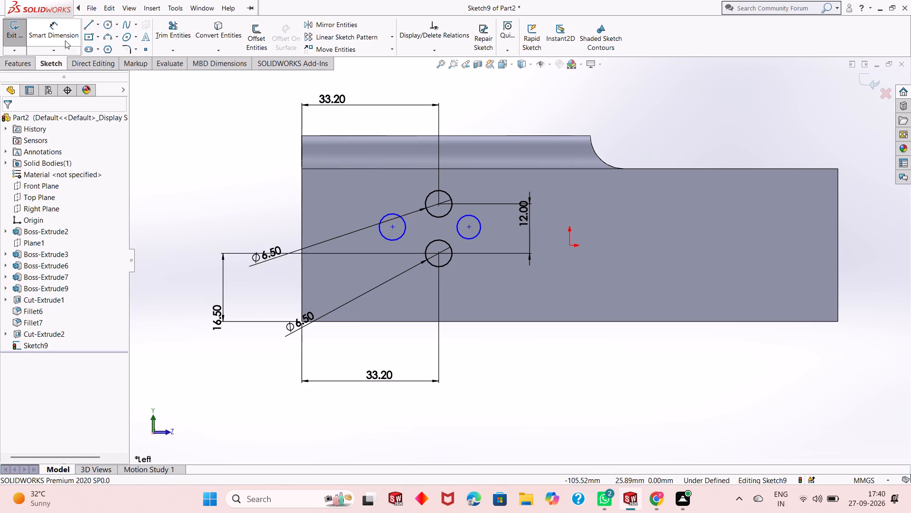
Dimension the diameters of both new side-by-side circles to 6.5 mm.
left_click(64, 40)
left_click(393, 240)
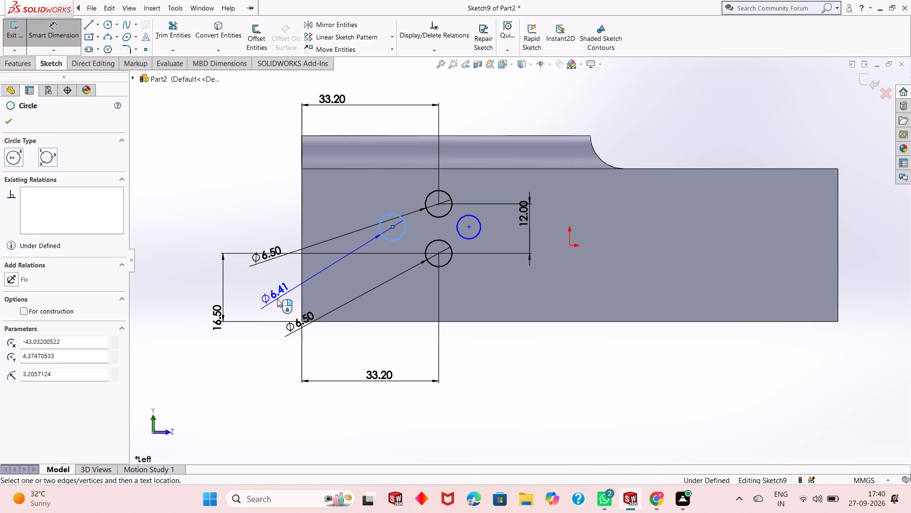
left_click(277, 299)
type("6.5")
key("Return")
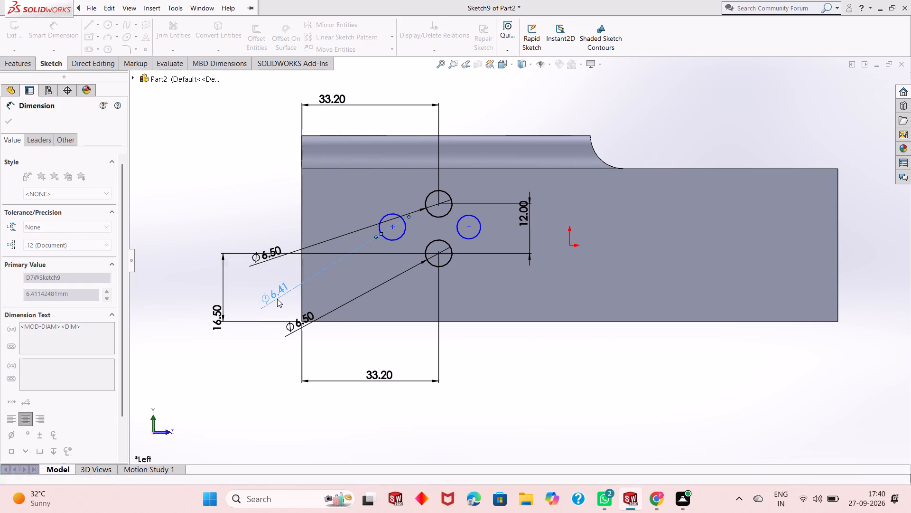
left_click(474, 237)
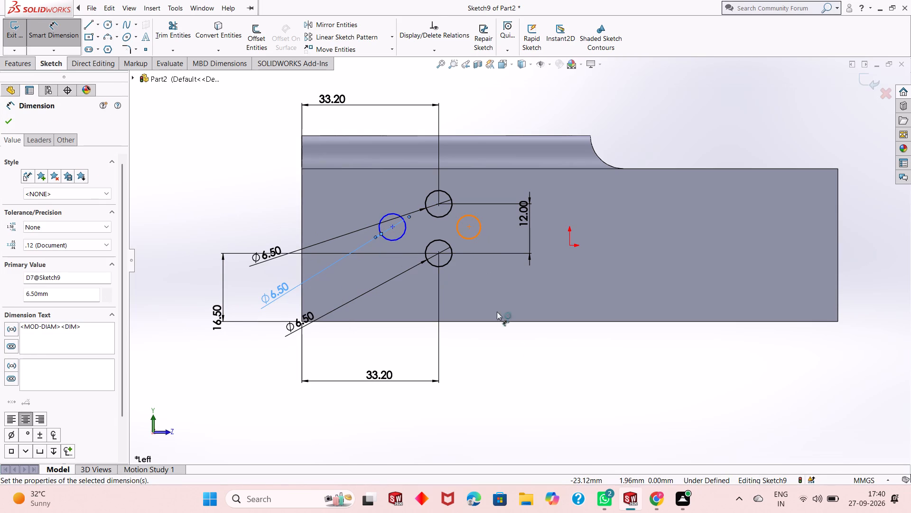
left_click(515, 364)
type("6.5")
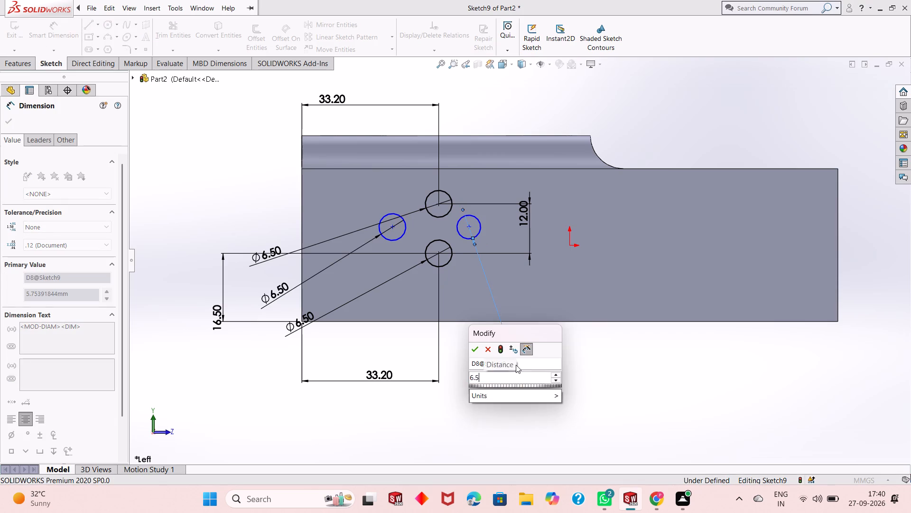
key("Return")
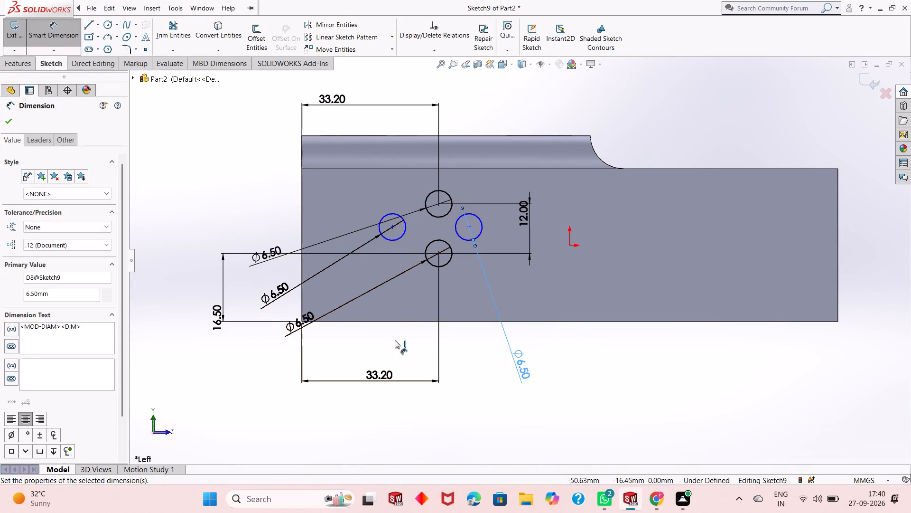
Set the horizontal distance between the centres of the two side-by-side circles to 12 mm.
left_click(392, 226)
left_click(471, 229)
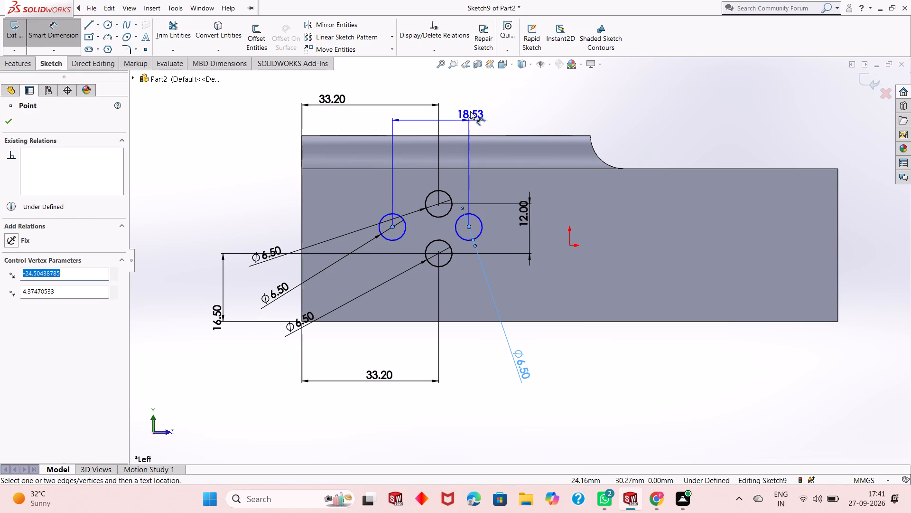
left_click(470, 111)
type("12")
key("Return")
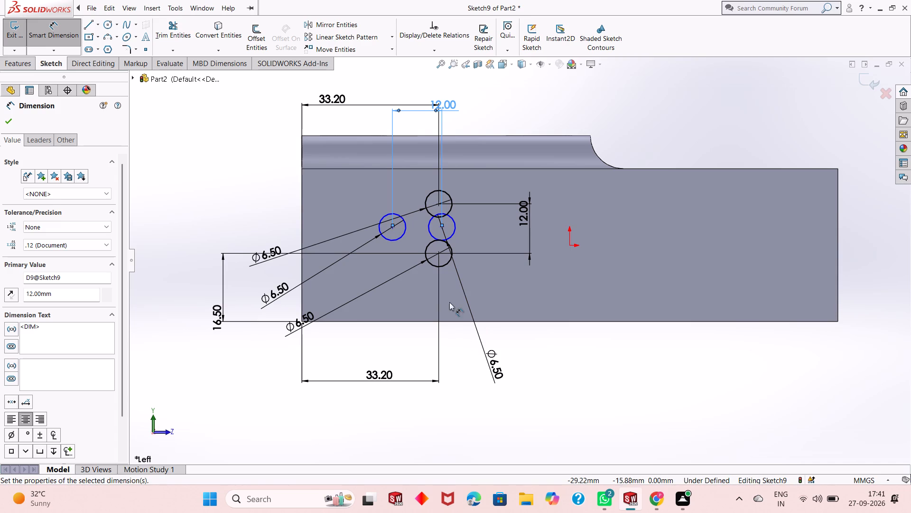
Dimension the left circle's centre horizontally at 30 mm from the side face's left vertical edge.
left_click(392, 228)
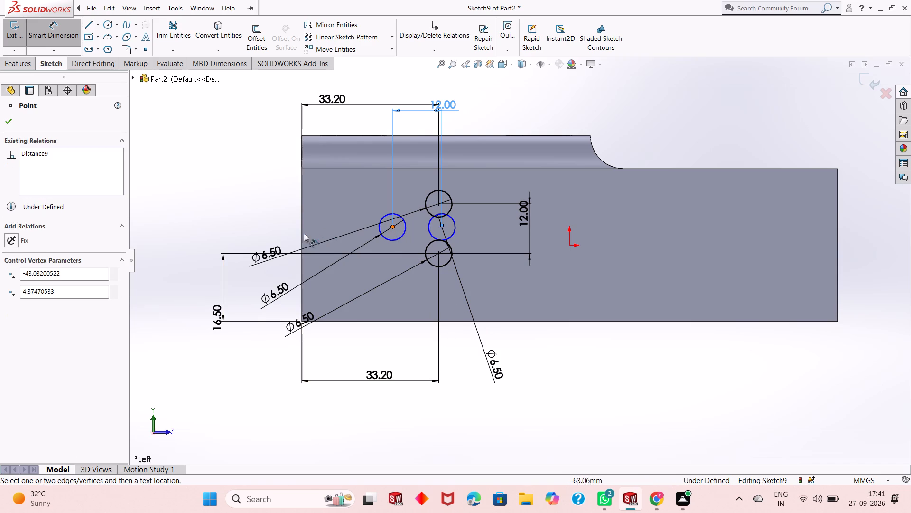
left_click(302, 220)
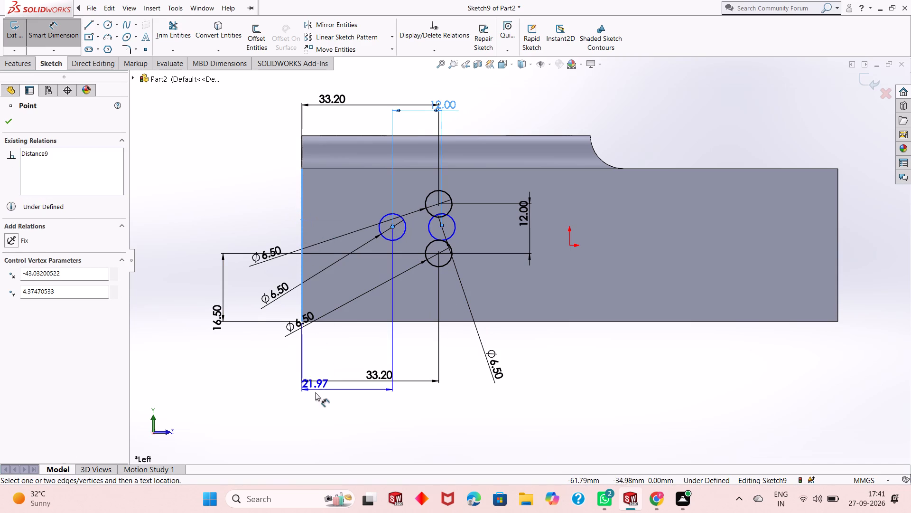
left_click(315, 406)
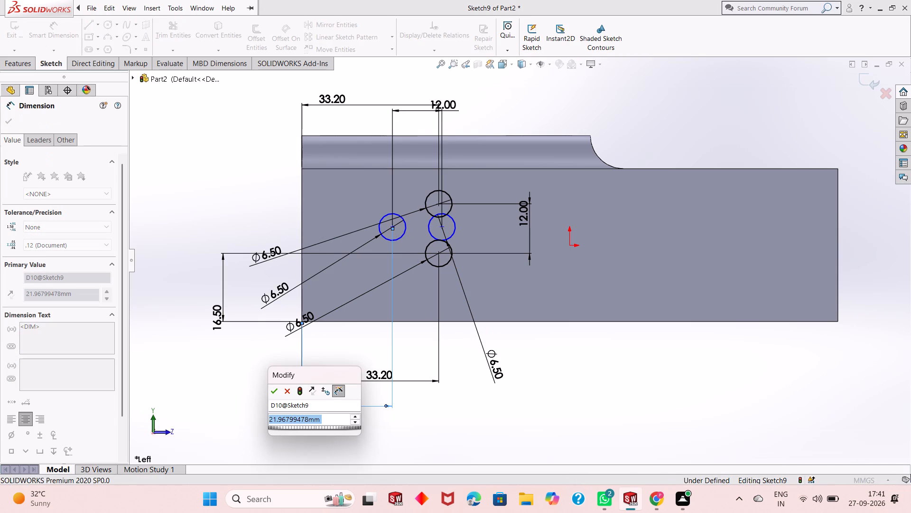
type("30")
key("Return")
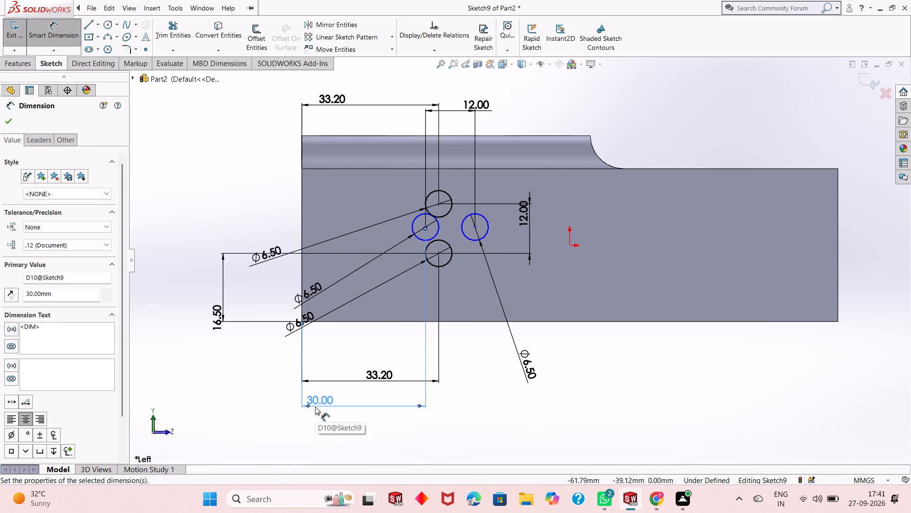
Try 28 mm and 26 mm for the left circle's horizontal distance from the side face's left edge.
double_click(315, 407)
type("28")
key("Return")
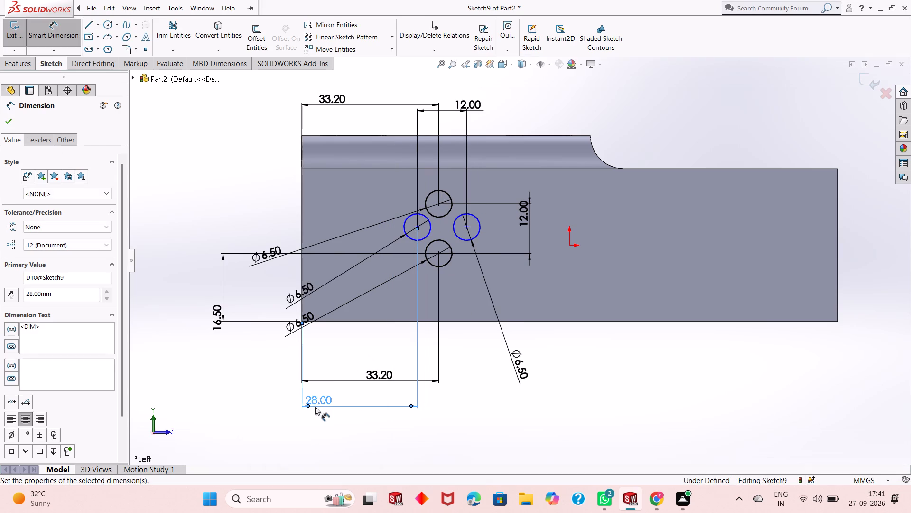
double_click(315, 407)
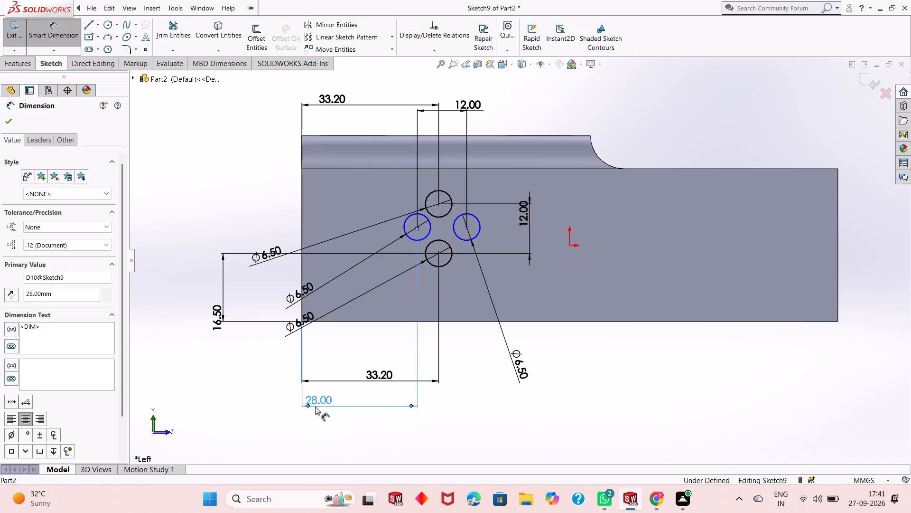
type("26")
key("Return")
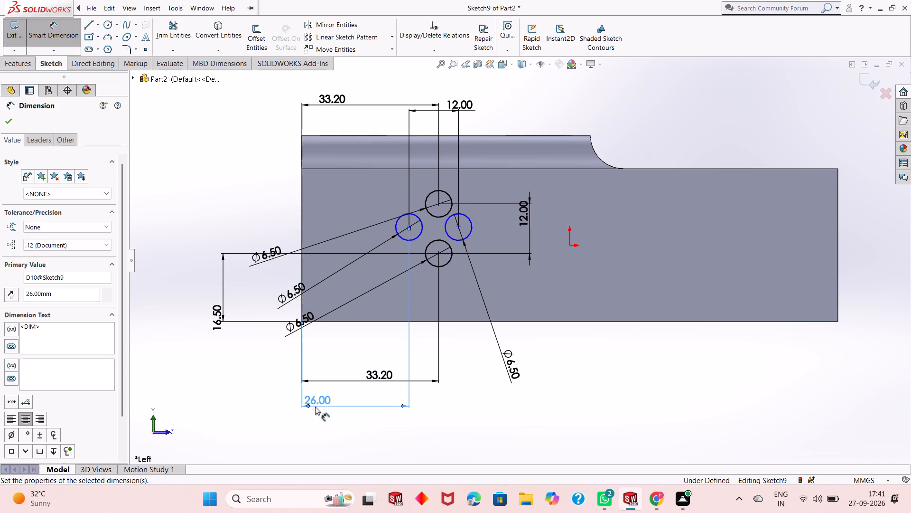
Set the left circle's horizontal distance from the side face's left edge to 26.5 mm.
double_click(315, 407)
type("26.5")
key("Return")
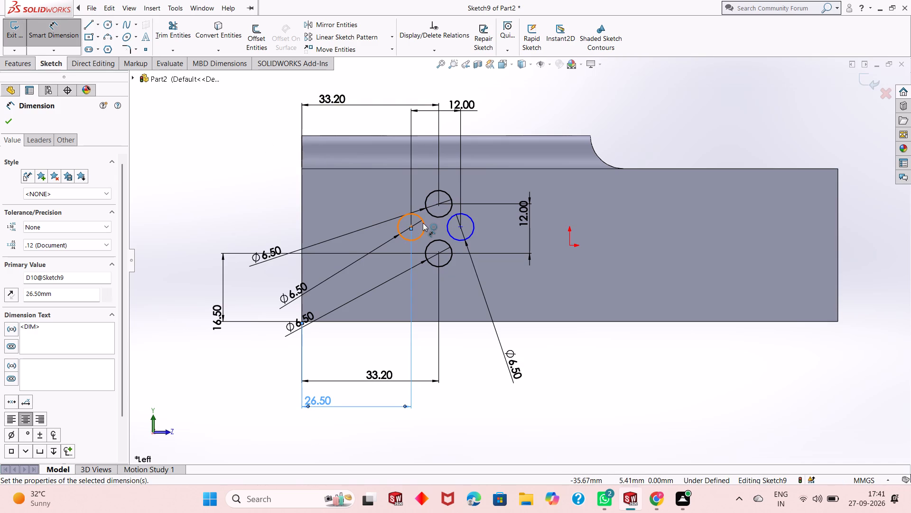
Delete the 26.5 mm horizontal dimension between the left circle and the side face's edge.
scroll(423, 223, "down", 2)
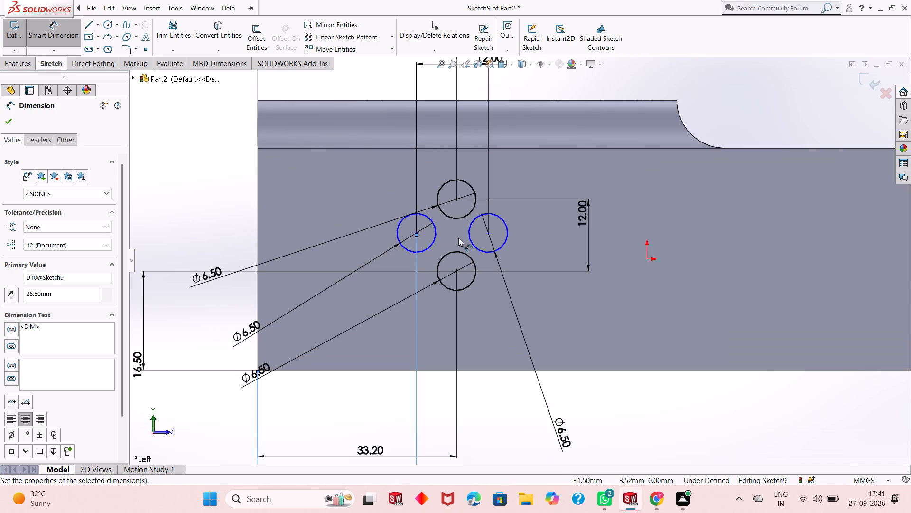
scroll(438, 276, "up", 1)
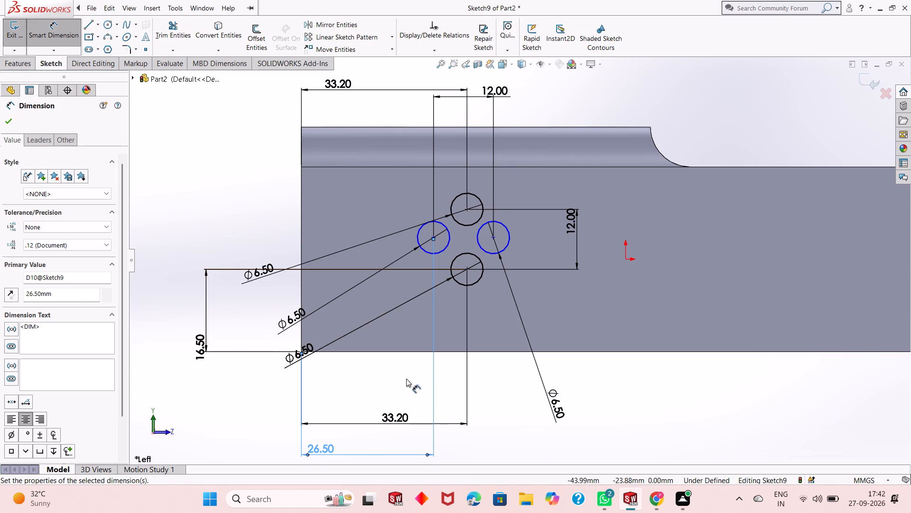
key("Escape")
key("Escape")
key("Escape")
right_click(323, 448)
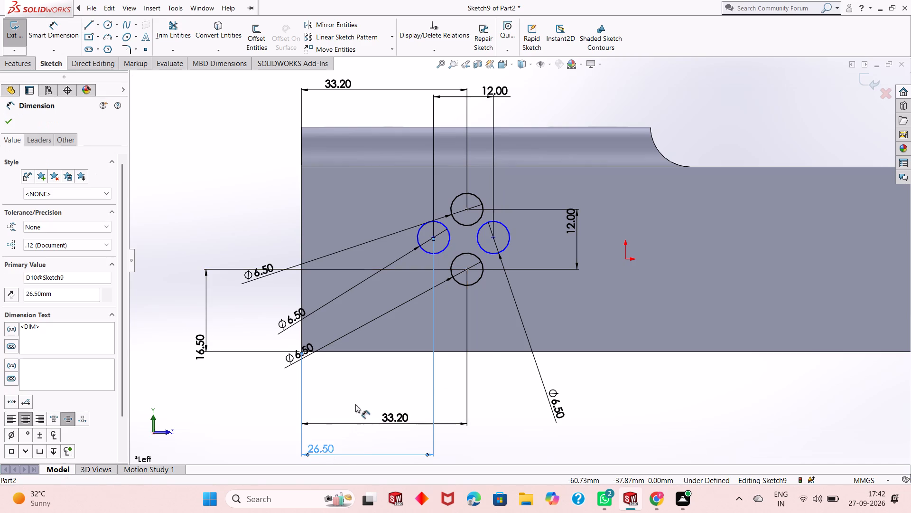
left_click(368, 370)
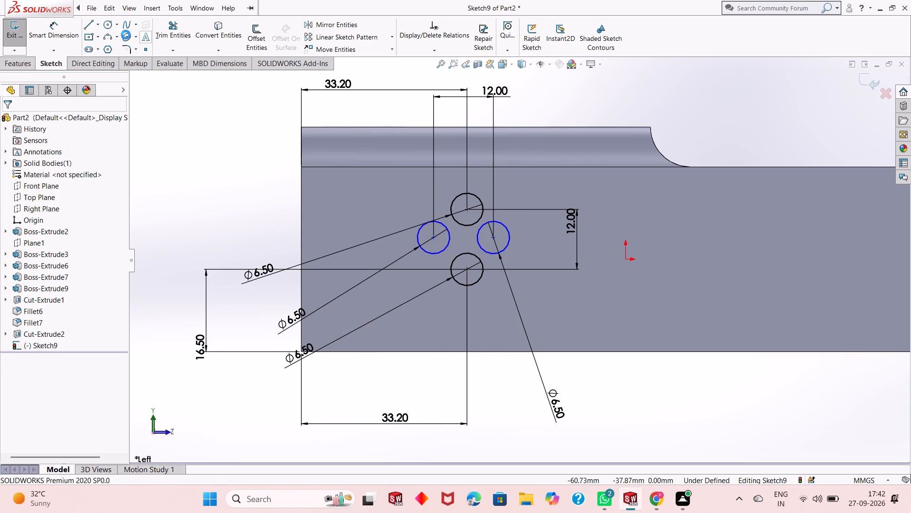
key("Escape")
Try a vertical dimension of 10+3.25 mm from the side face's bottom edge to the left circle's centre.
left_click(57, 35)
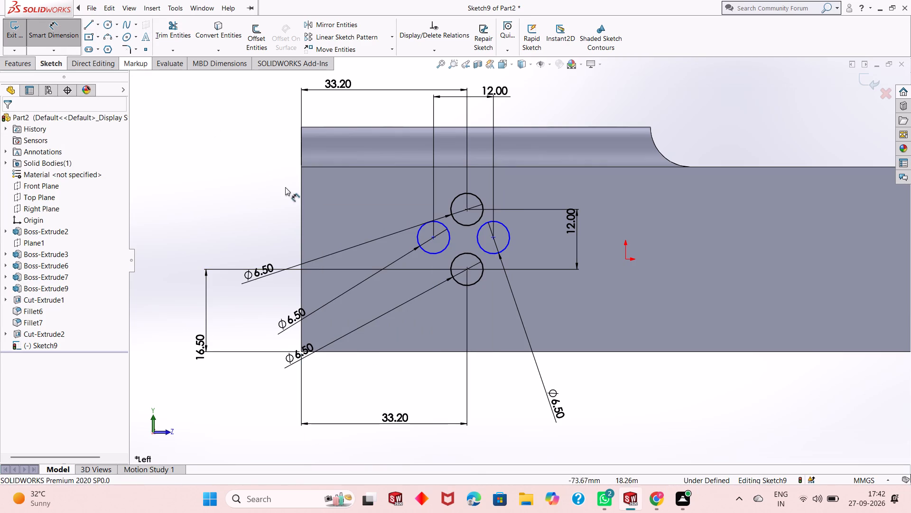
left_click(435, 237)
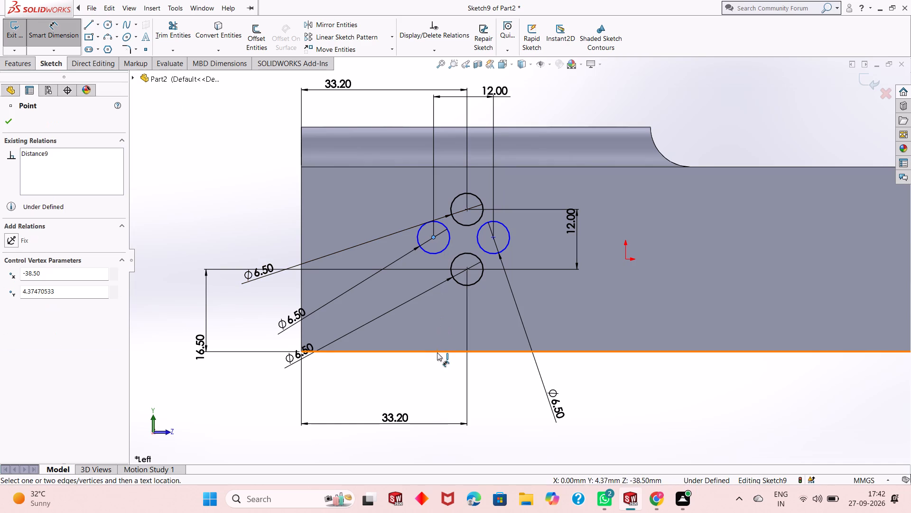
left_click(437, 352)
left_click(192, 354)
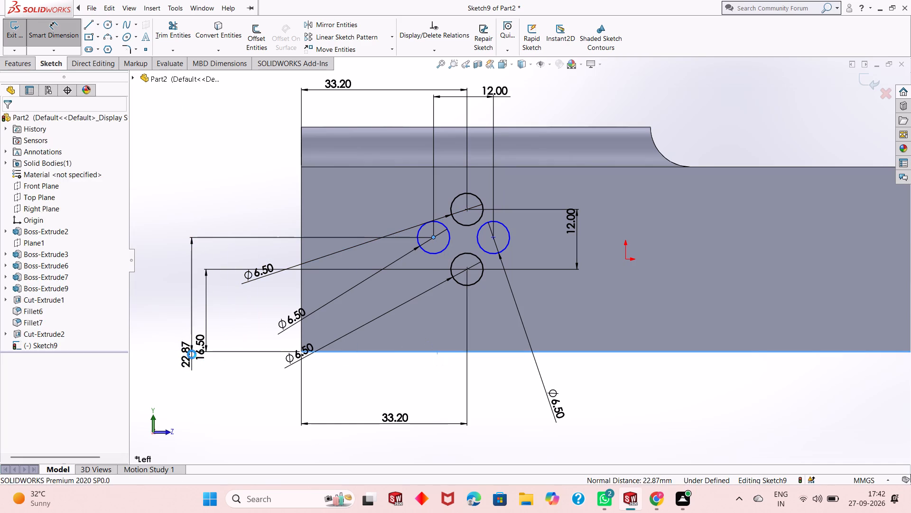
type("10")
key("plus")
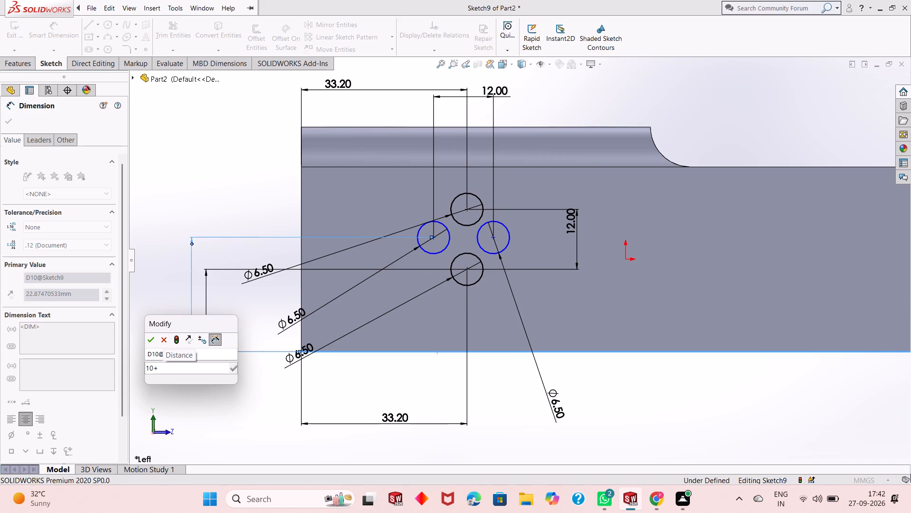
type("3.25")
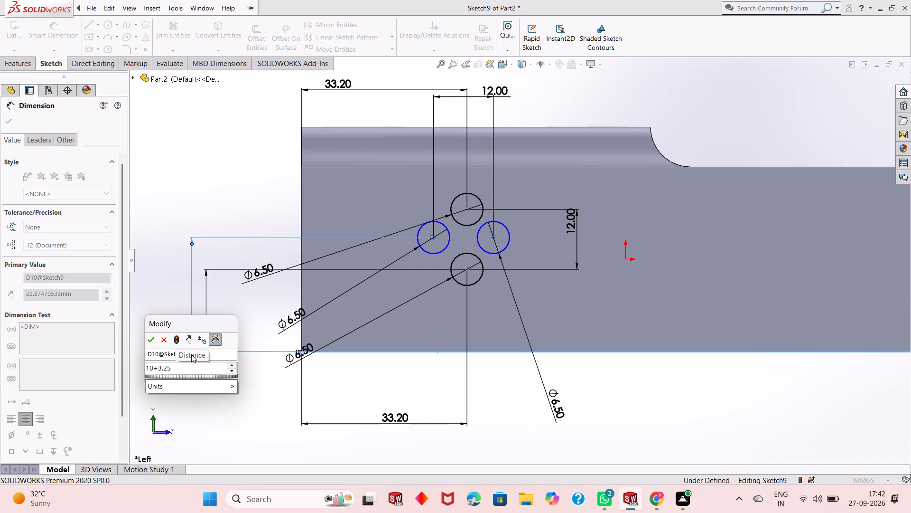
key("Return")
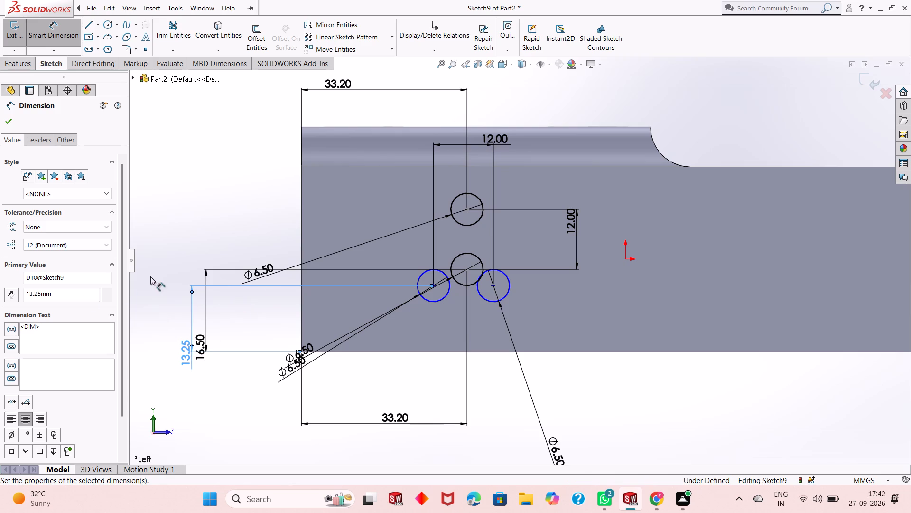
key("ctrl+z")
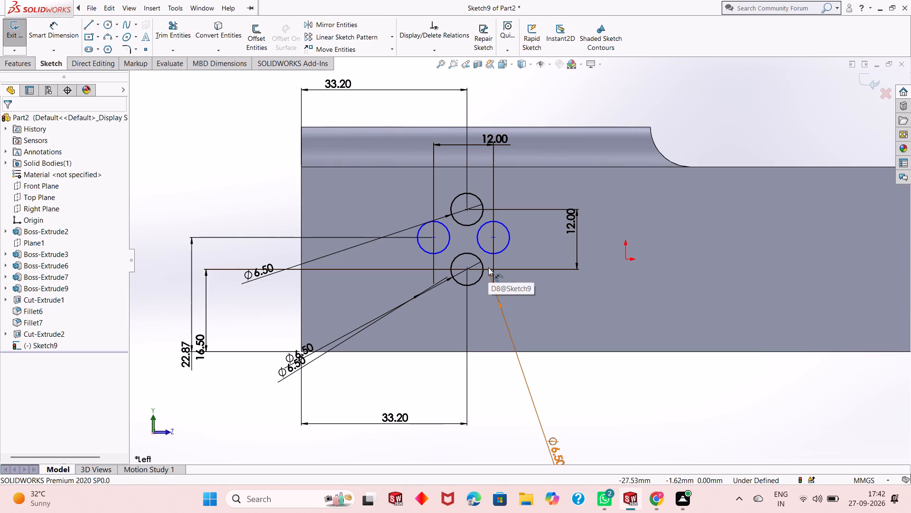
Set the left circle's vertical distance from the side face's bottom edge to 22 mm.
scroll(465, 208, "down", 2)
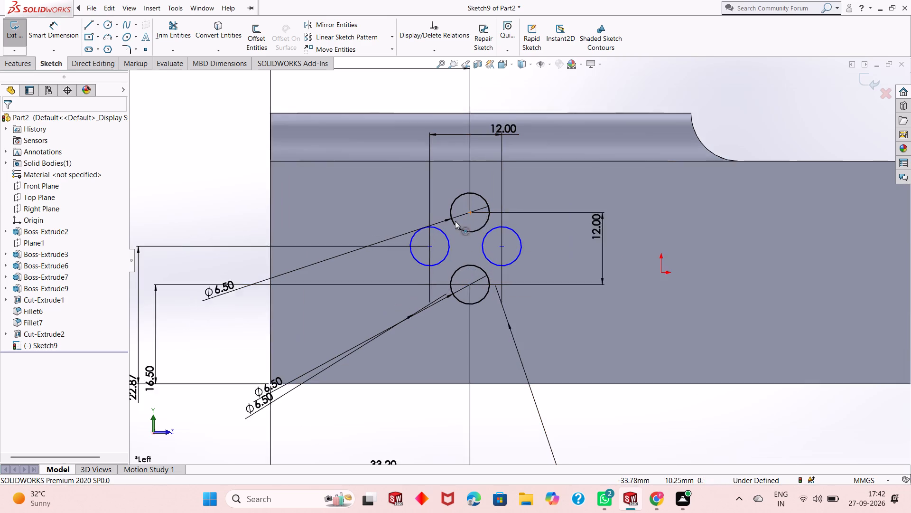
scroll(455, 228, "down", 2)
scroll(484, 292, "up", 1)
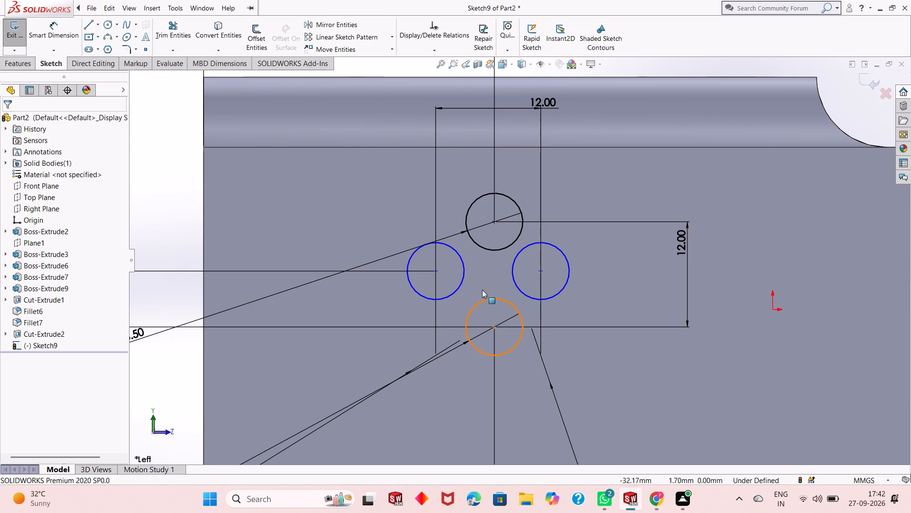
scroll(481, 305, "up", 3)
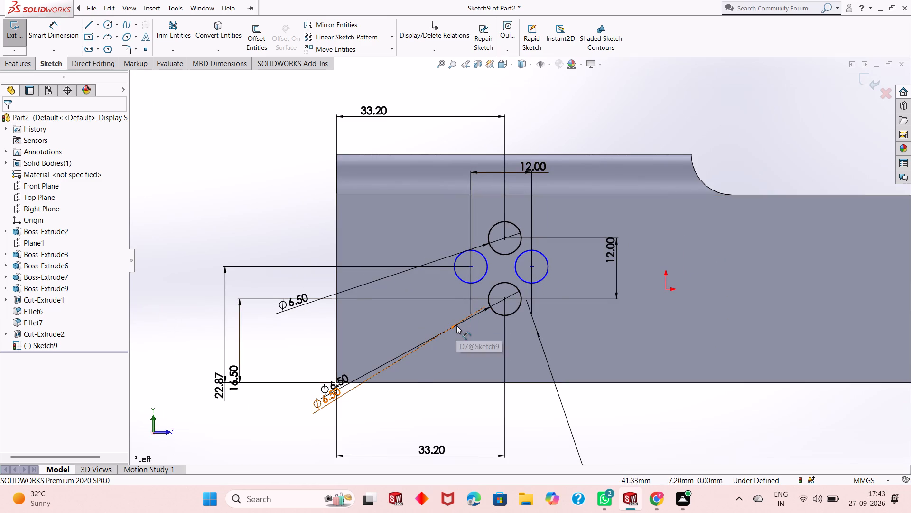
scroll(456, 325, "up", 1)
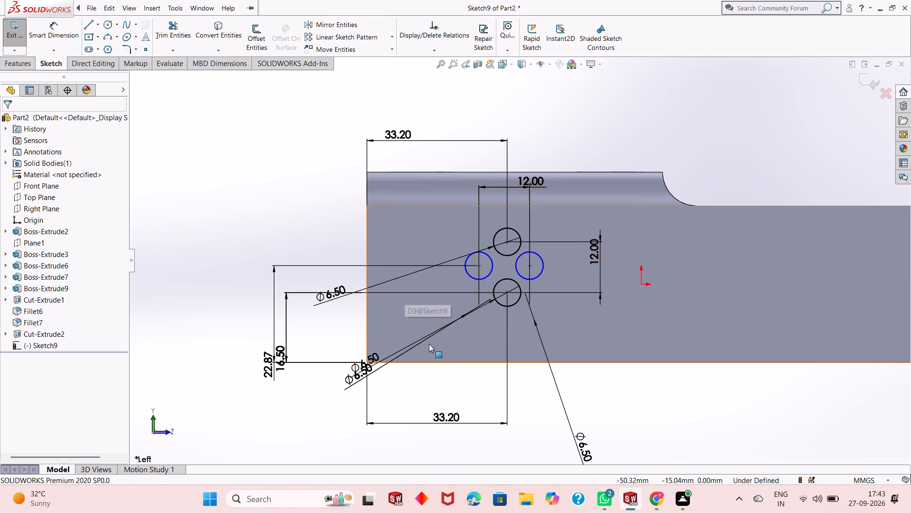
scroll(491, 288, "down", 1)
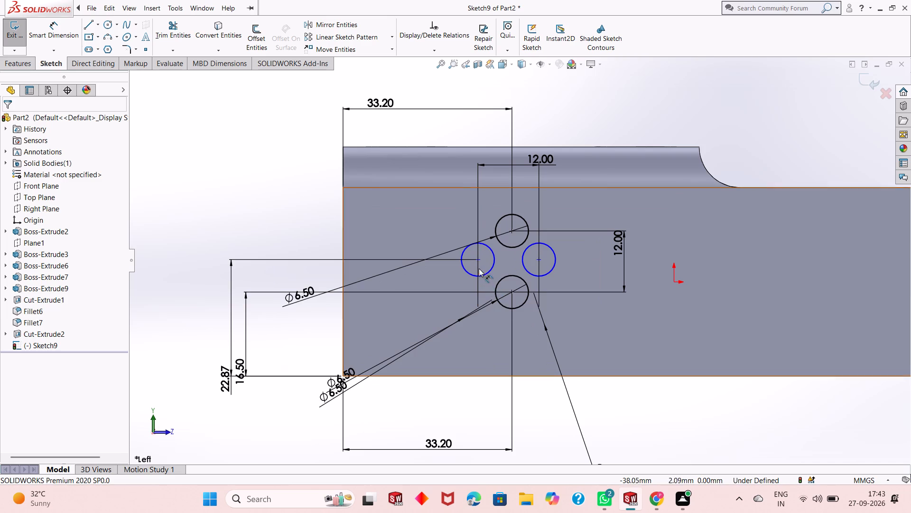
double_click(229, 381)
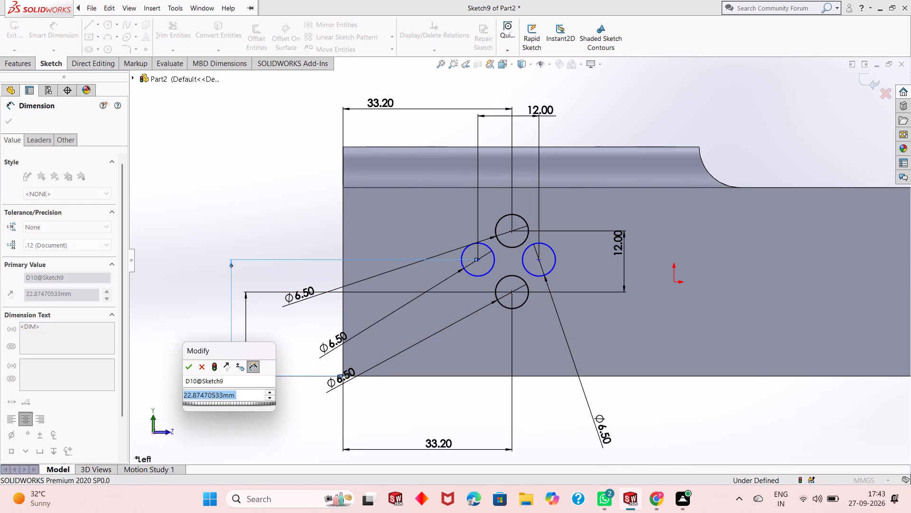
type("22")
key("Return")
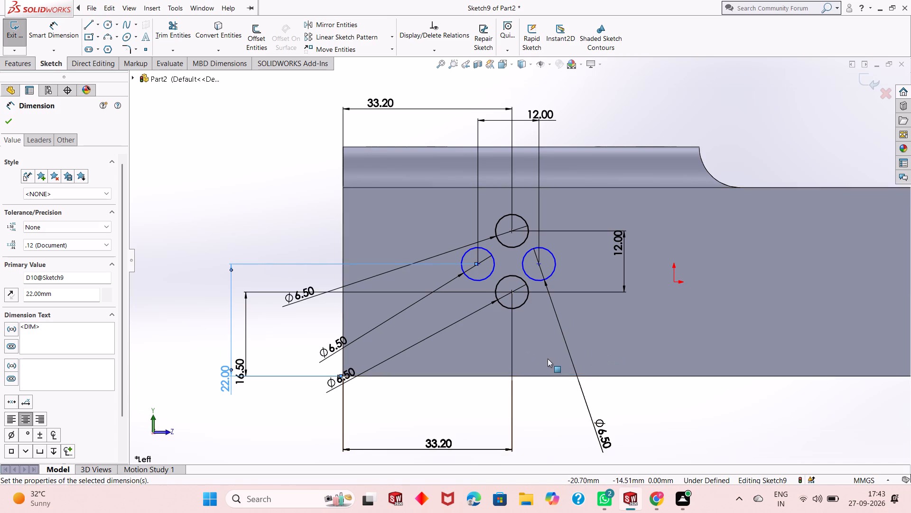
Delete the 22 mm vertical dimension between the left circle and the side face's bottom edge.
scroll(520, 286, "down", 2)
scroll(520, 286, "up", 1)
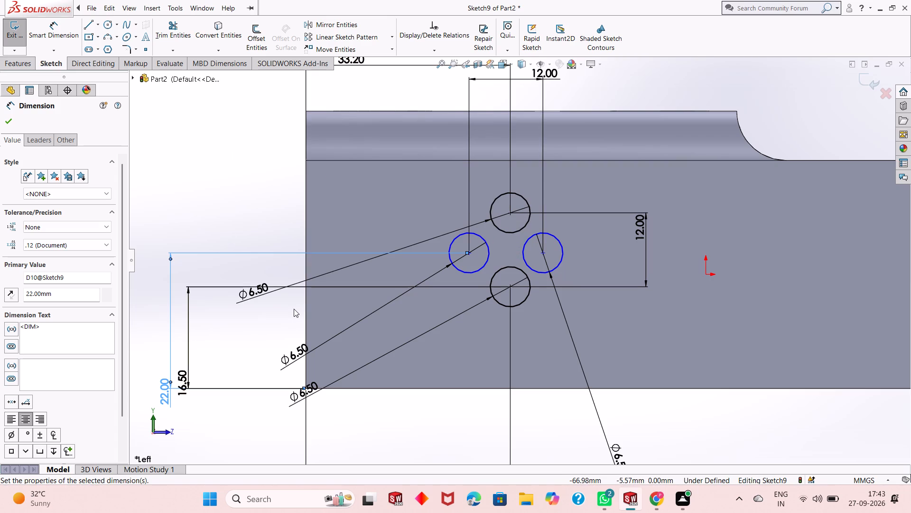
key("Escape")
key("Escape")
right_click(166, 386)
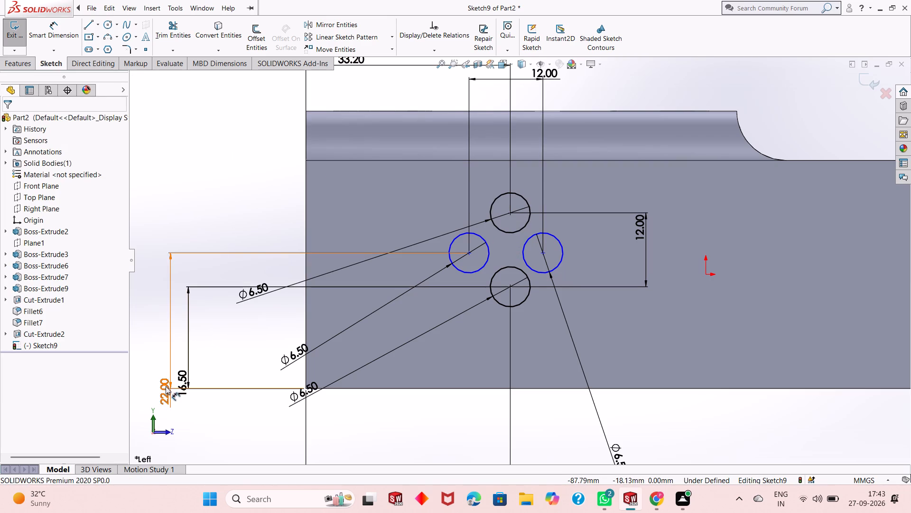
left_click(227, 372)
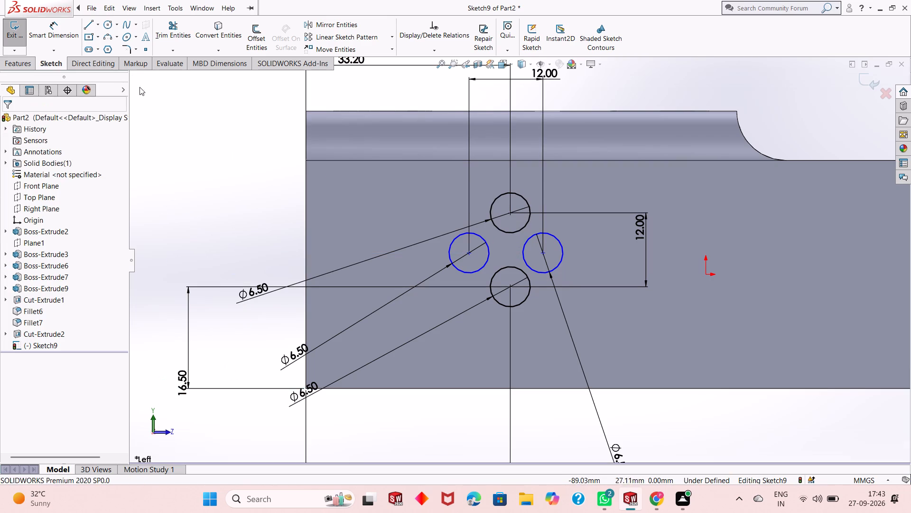
Dimension the left circle's centre horizontally at 6 mm from the top circle's centre.
left_click(68, 40)
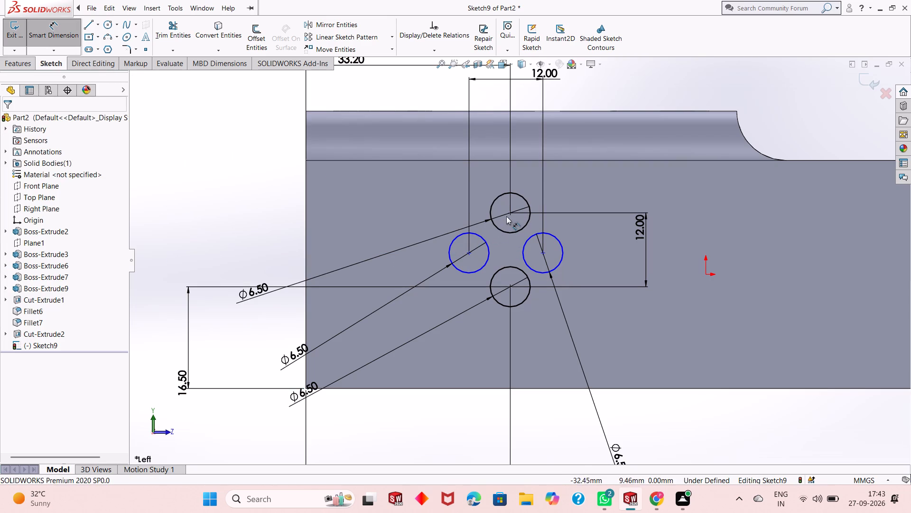
left_click(511, 214)
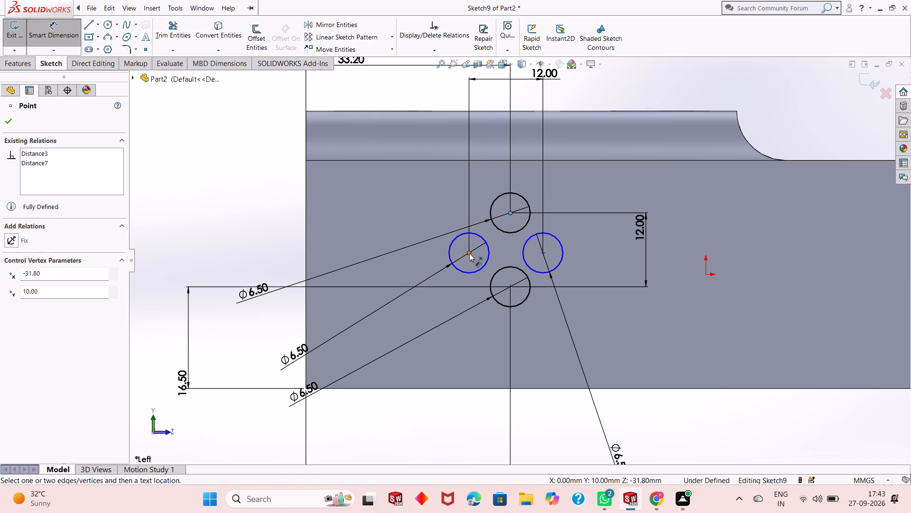
left_click(468, 254)
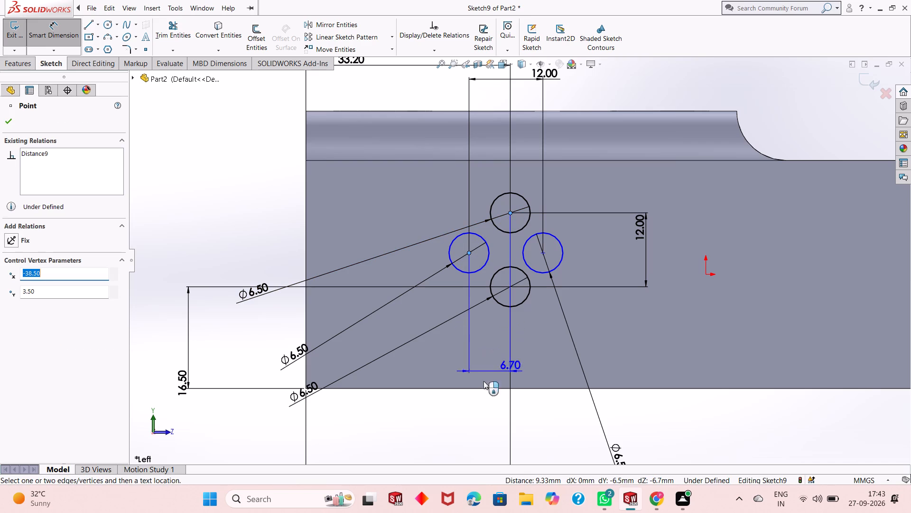
left_click(479, 409)
key("6")
key("Return")
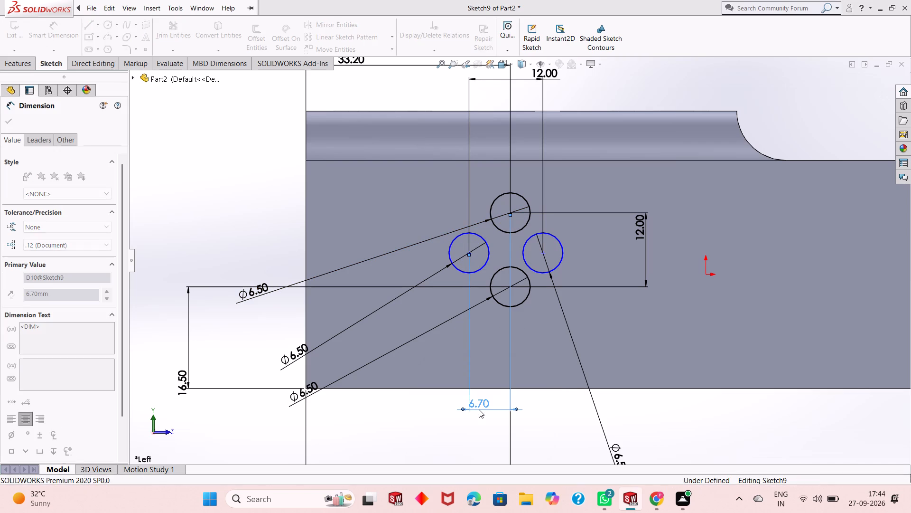
Dimension the left circle's centre vertically at 6 mm from the top circle's centre.
scroll(546, 313, "up", 1)
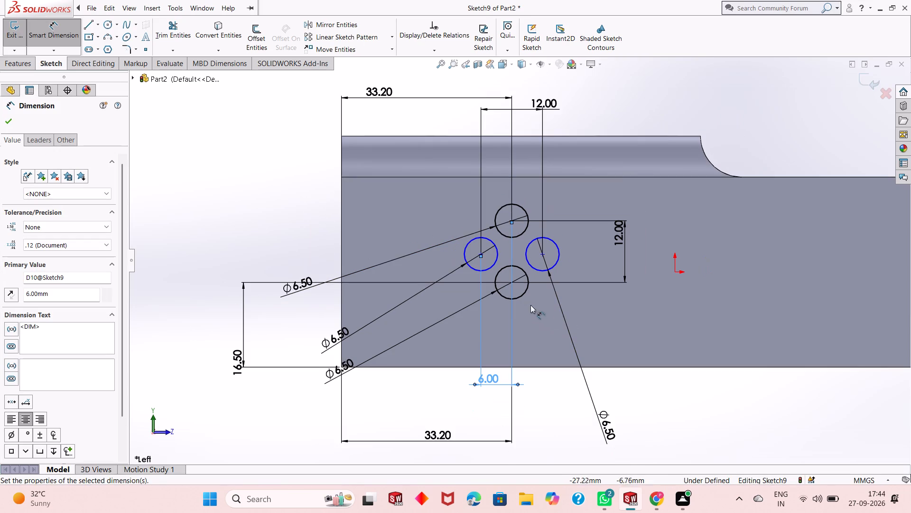
scroll(523, 257, "down", 2)
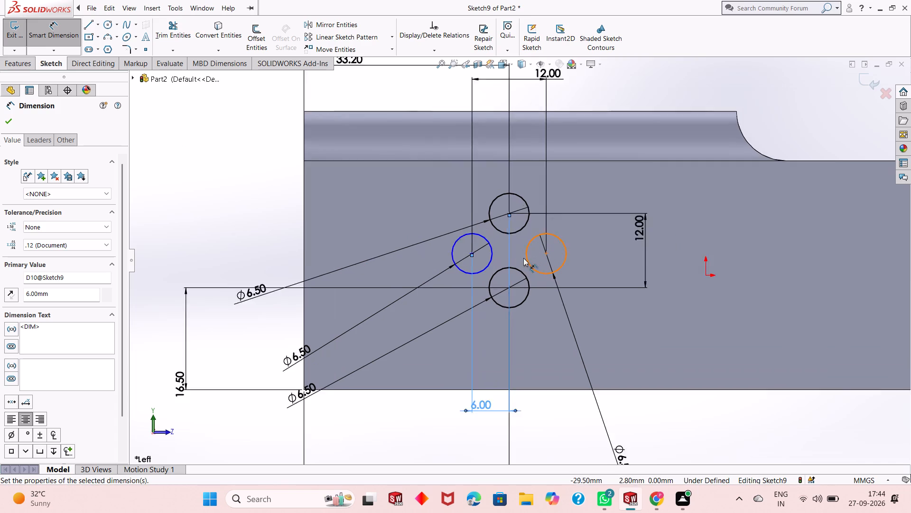
left_click(506, 202)
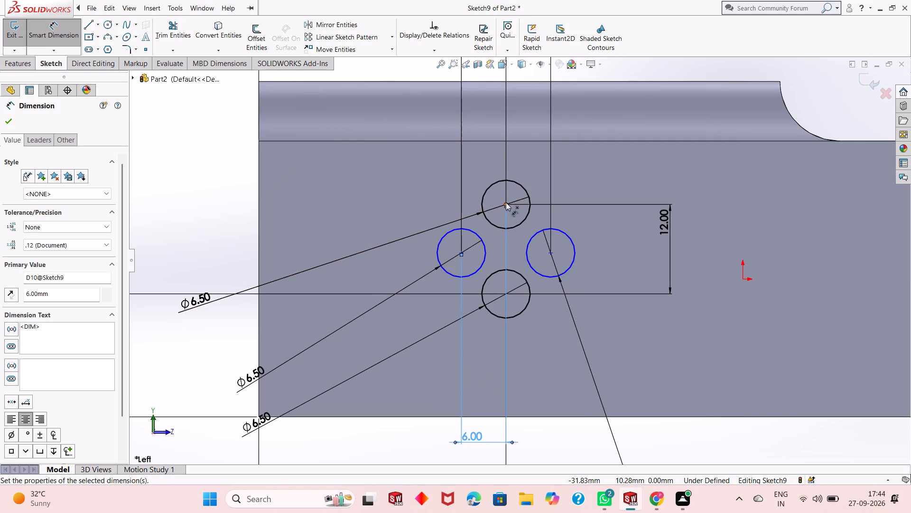
left_click(464, 252)
left_click(365, 216)
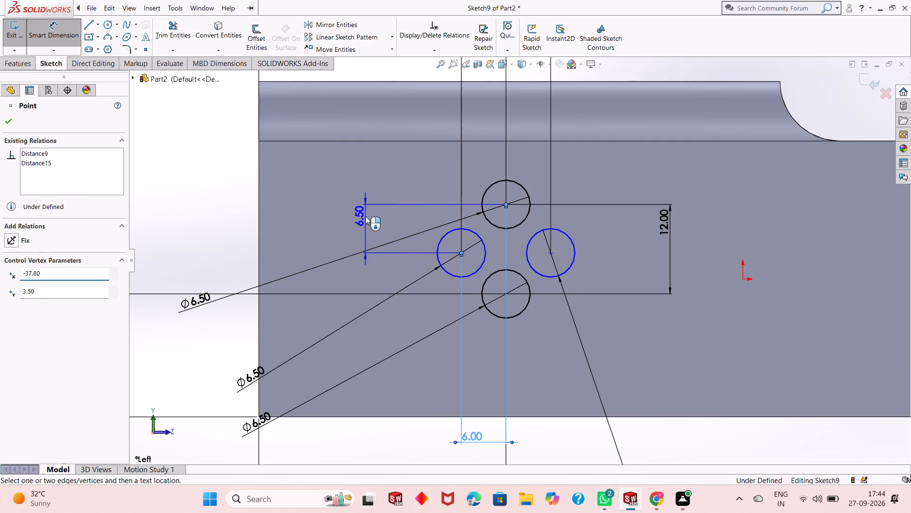
key("6")
key("Return")
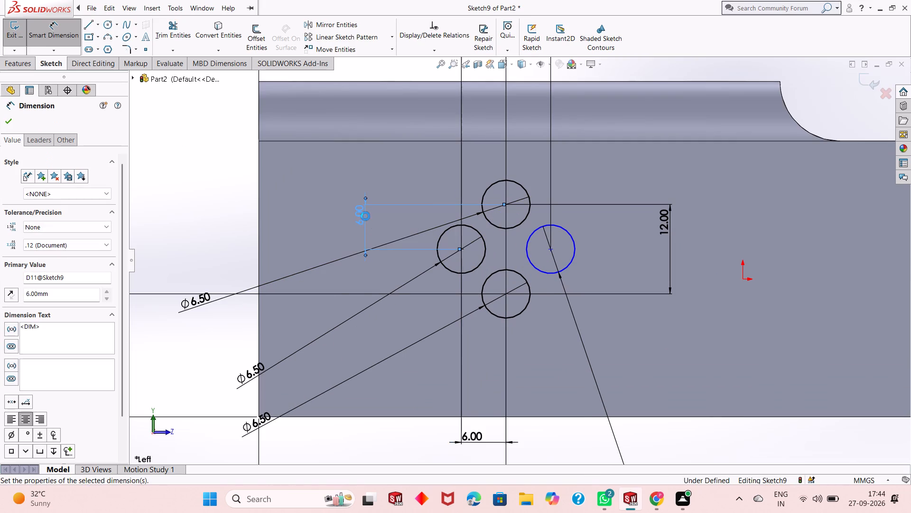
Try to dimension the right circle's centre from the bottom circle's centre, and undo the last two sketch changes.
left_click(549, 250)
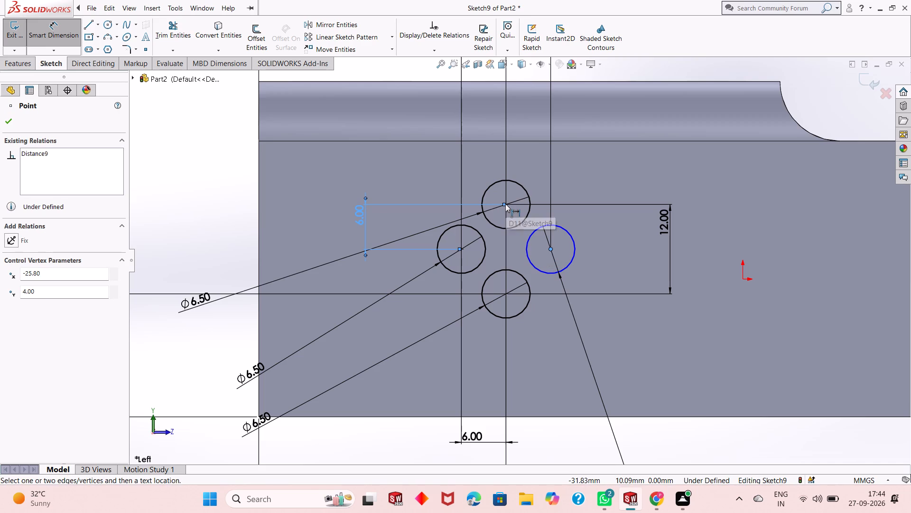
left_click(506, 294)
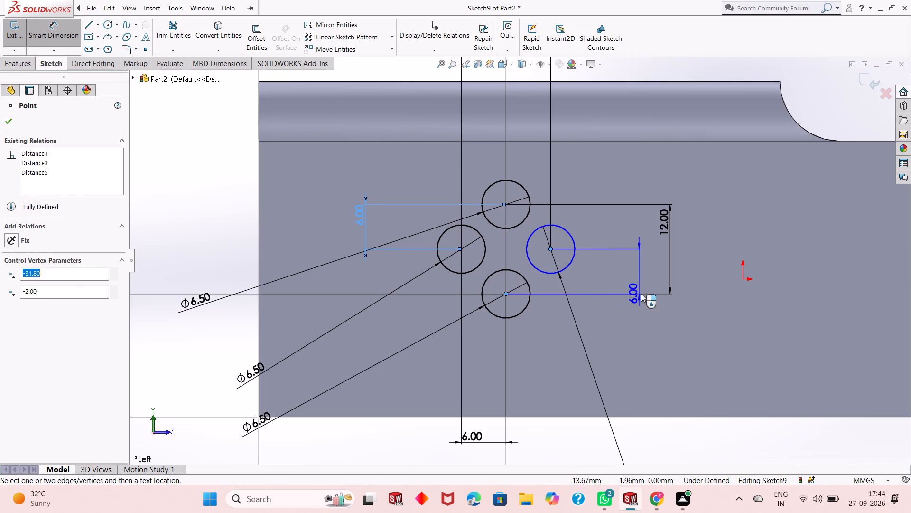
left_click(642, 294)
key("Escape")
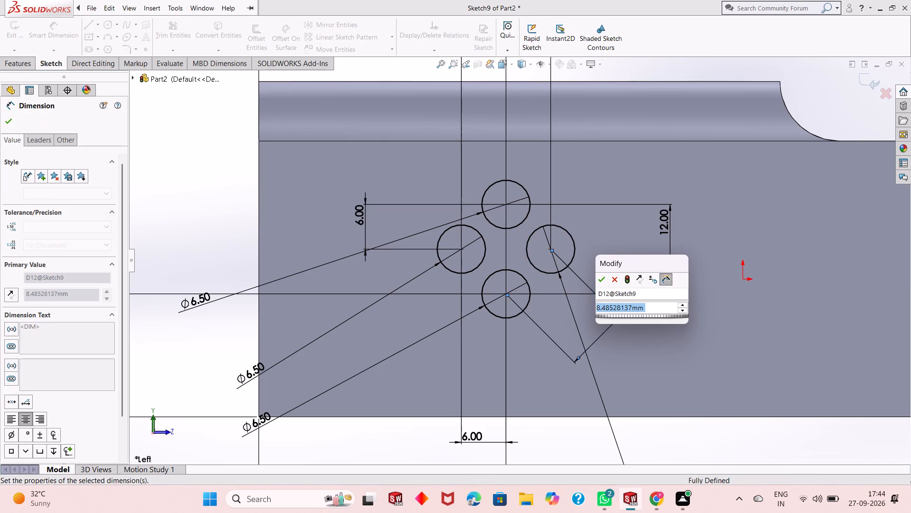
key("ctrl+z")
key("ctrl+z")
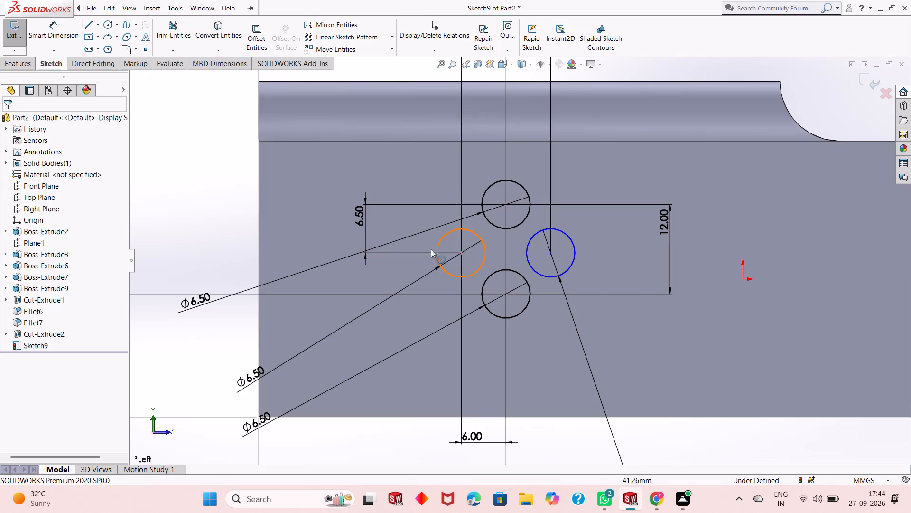
Set the vertical distance between the left and top circles' centres to 6 mm.
double_click(364, 219)
key("6")
key("Return")
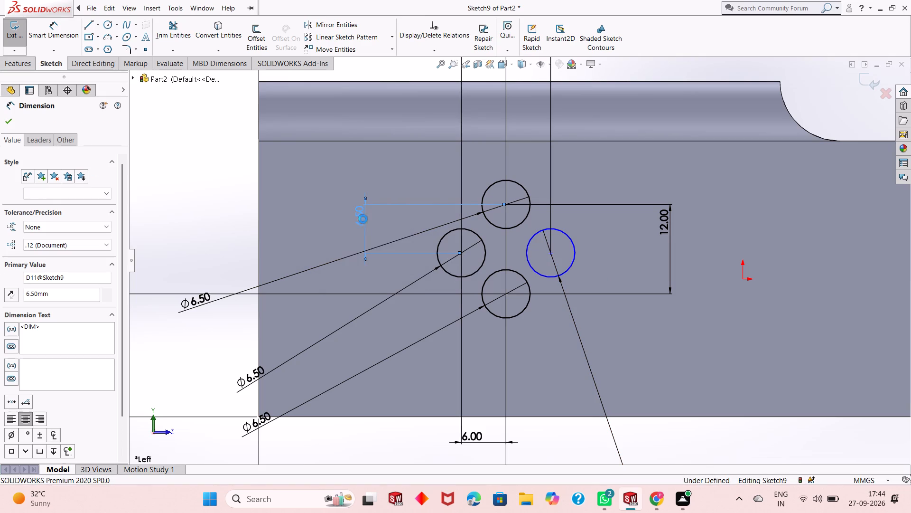
left_click(4, 120)
Dimension the vertical distance between the right circle's centre and the bottom circle's centre.
left_click(53, 36)
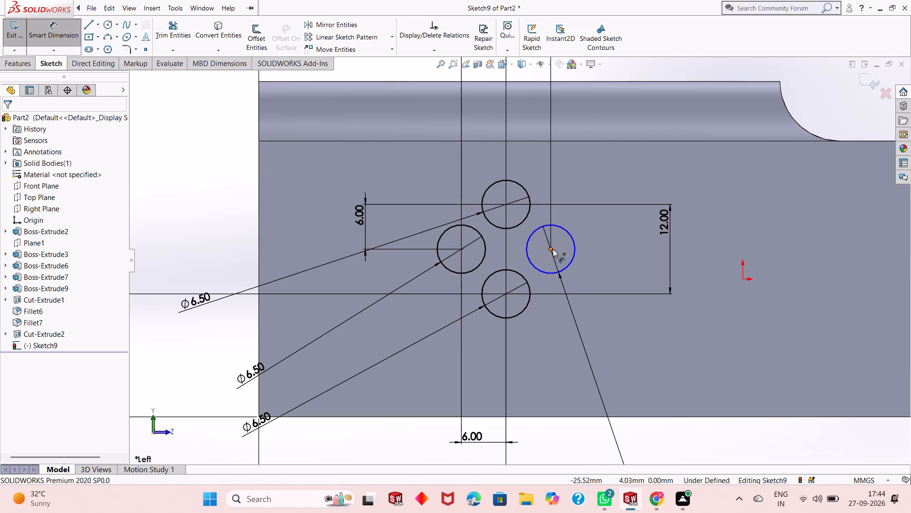
left_click(553, 250)
left_click(507, 294)
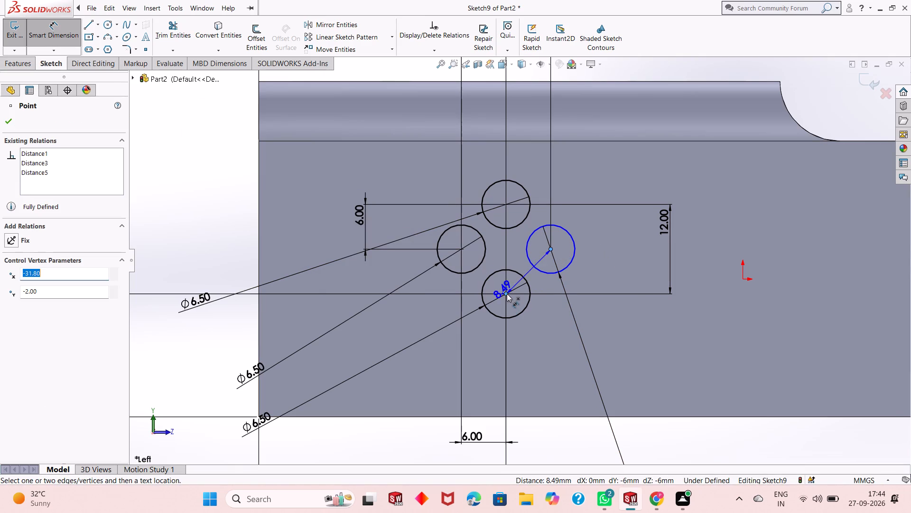
left_click(697, 272)
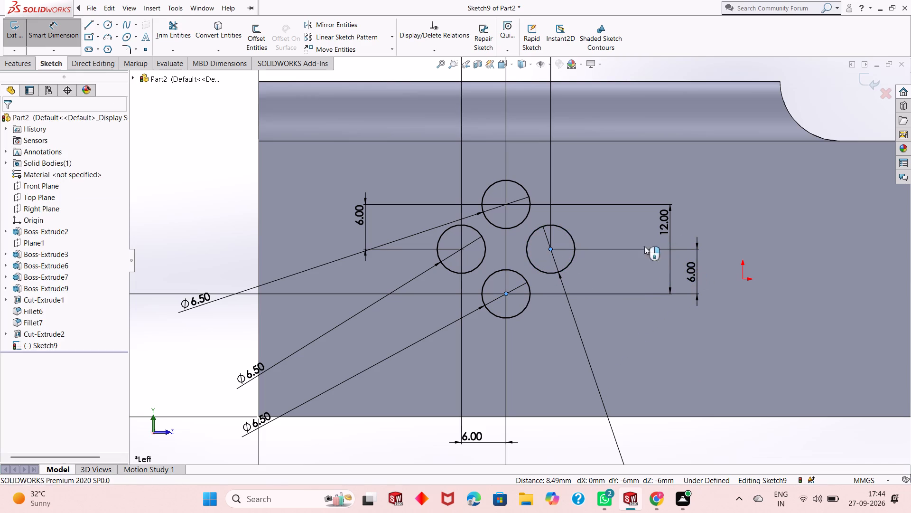
left_click(657, 257)
scroll(518, 278, "up", 2)
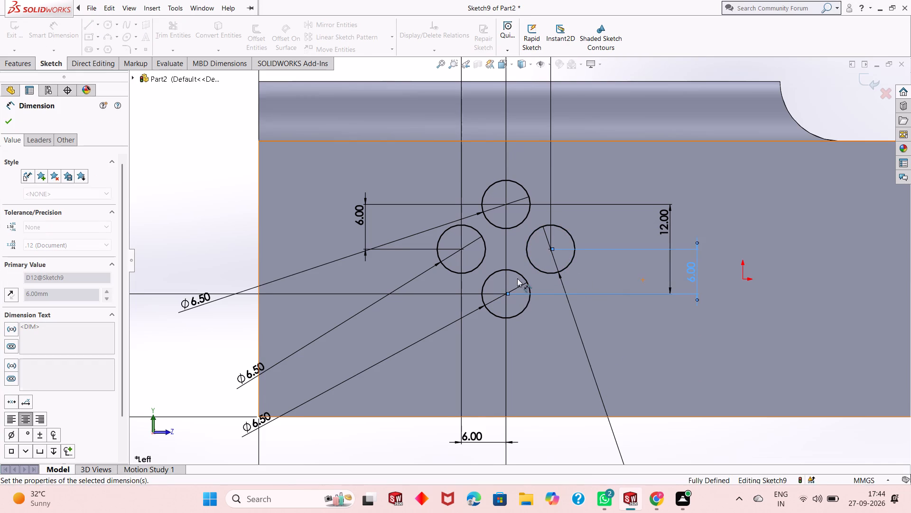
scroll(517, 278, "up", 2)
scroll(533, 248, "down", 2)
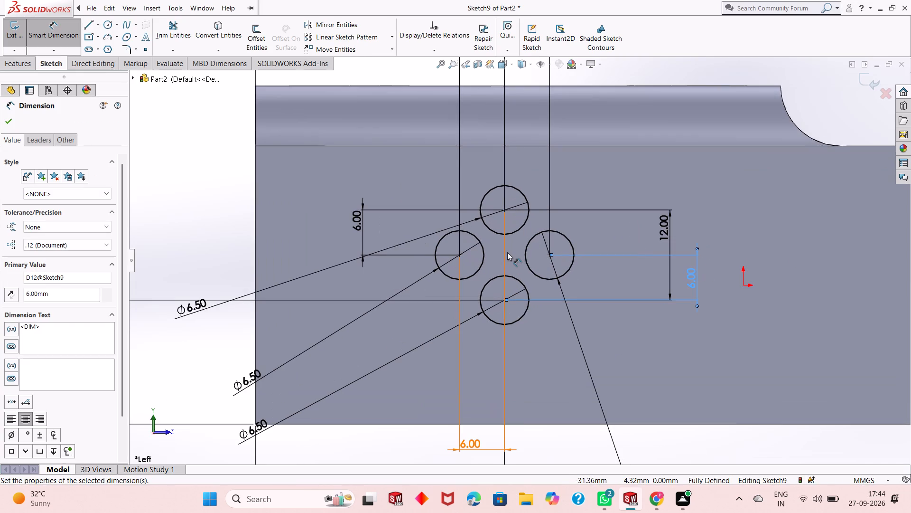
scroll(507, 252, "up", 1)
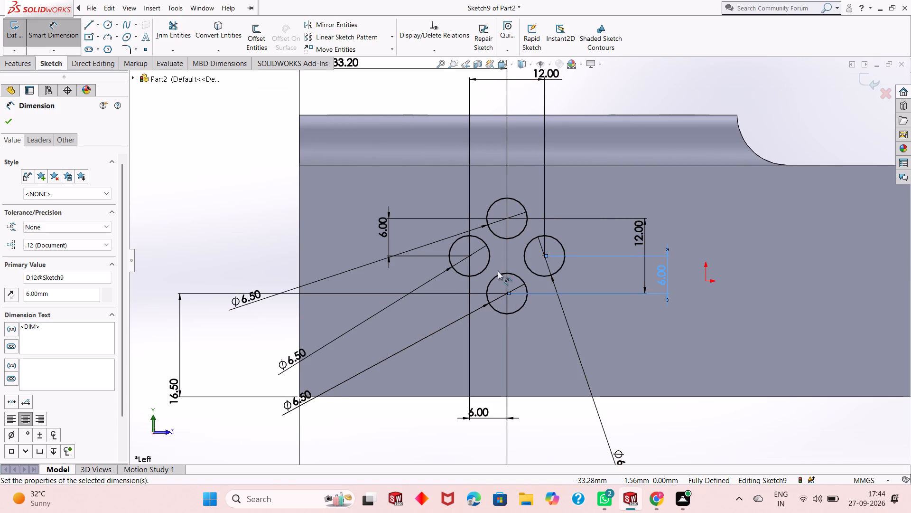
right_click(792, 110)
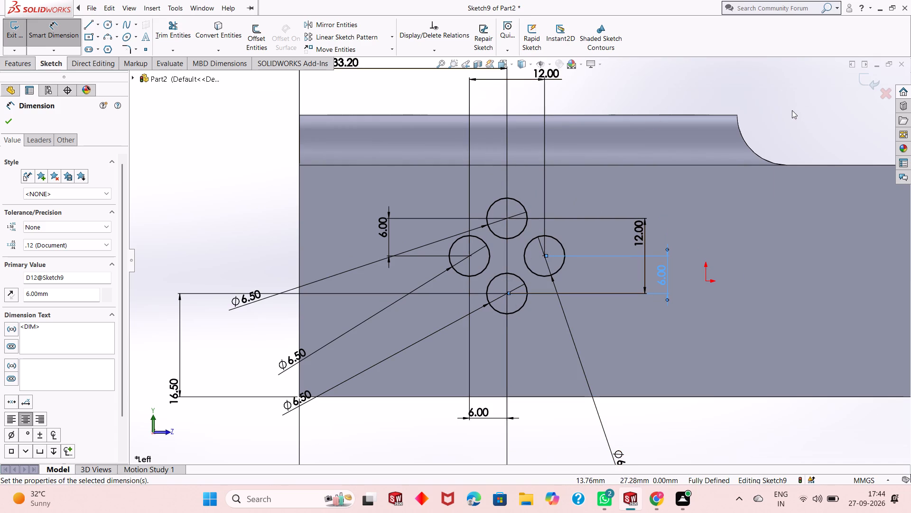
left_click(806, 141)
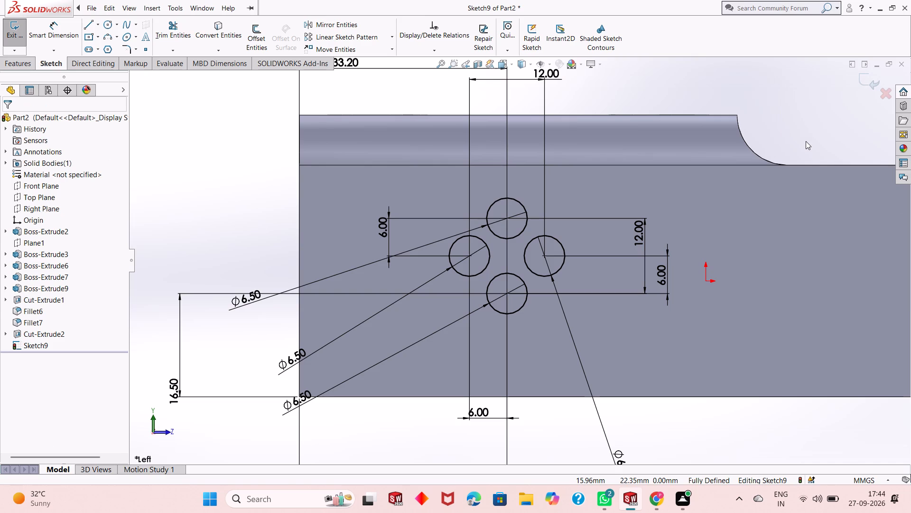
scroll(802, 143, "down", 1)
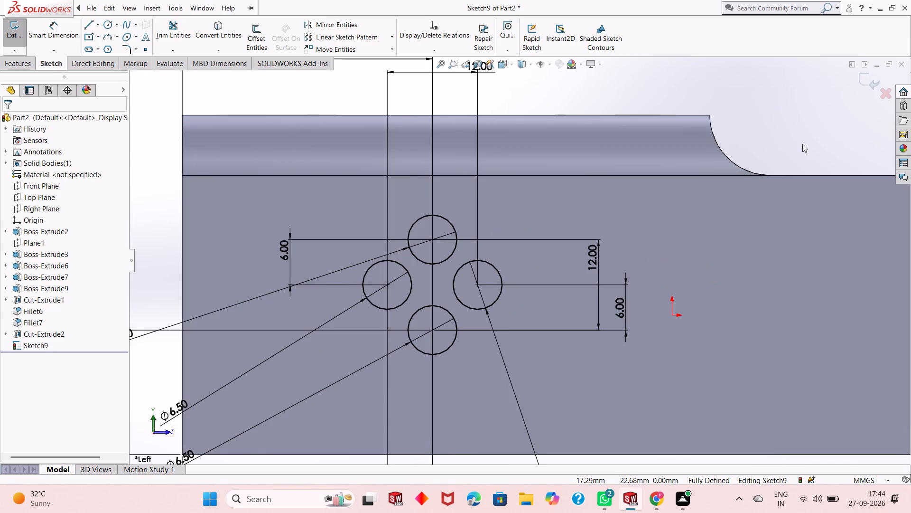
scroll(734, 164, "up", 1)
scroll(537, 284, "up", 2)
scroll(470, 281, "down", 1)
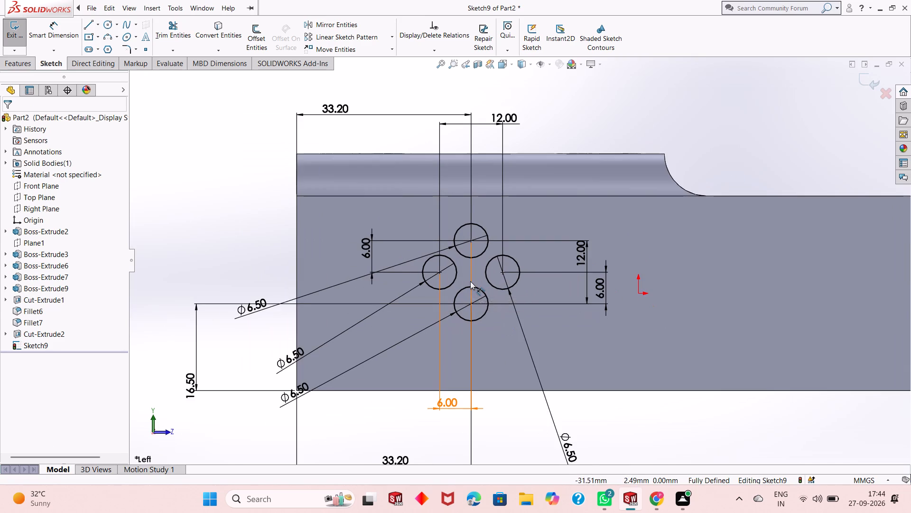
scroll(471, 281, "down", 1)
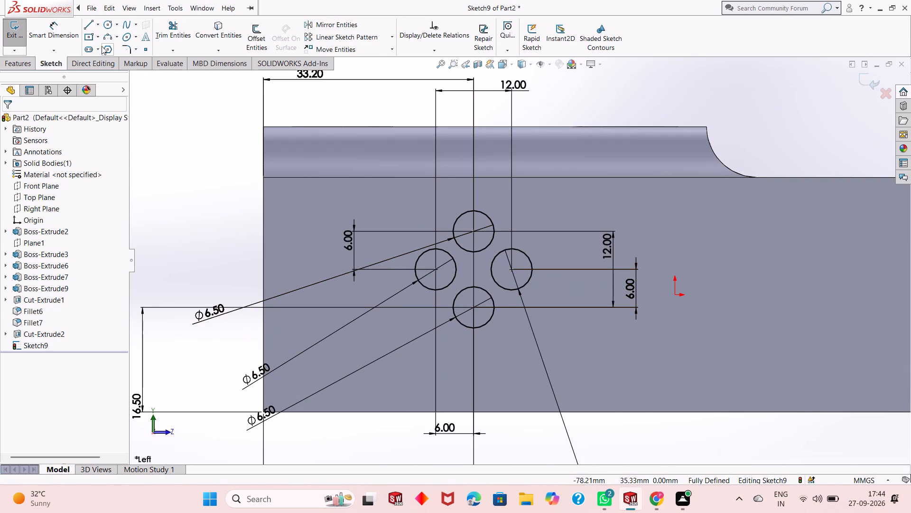
Sketch two 3 mm radius three-point arcs joining the top circle to the left circle and to the right circle.
left_click(108, 37)
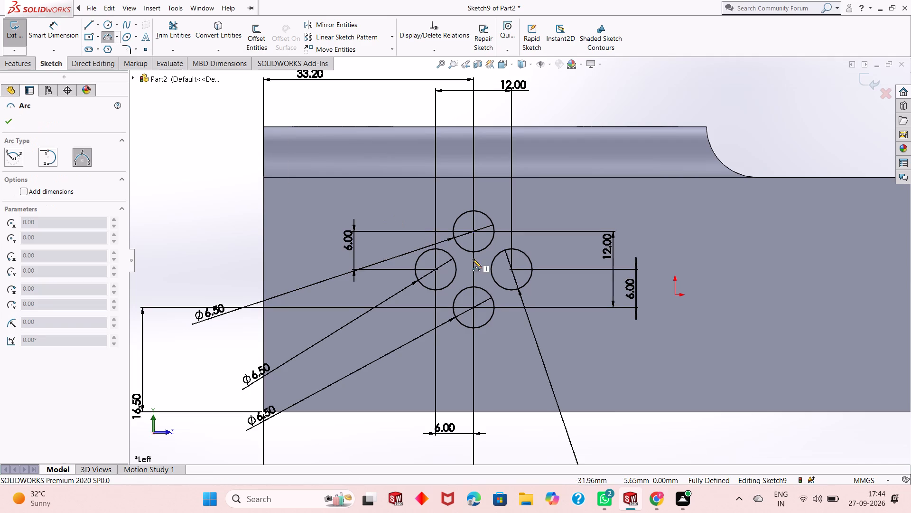
scroll(465, 252, "down", 3)
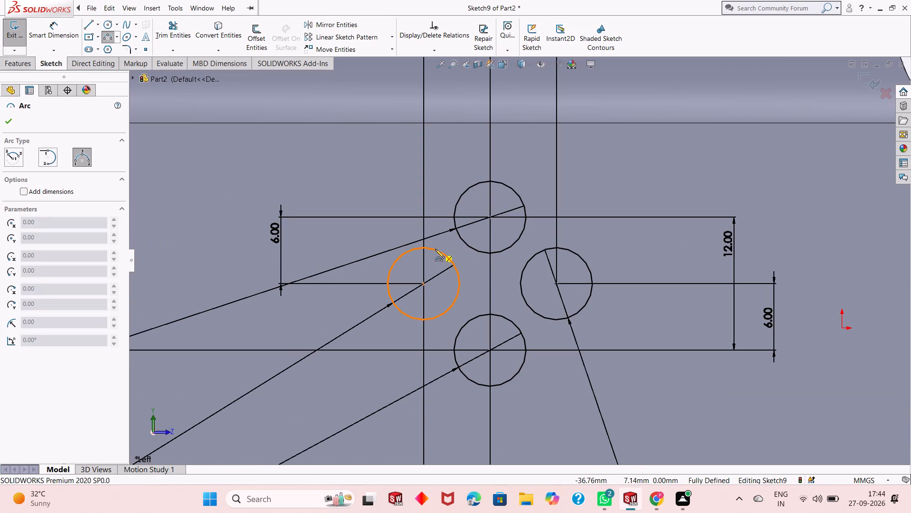
left_click(435, 249)
left_click(458, 234)
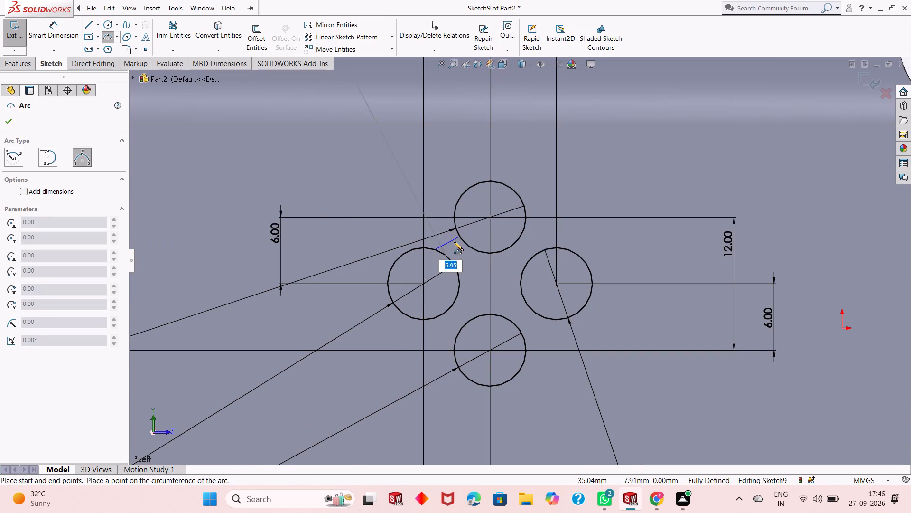
key("3")
key("Return")
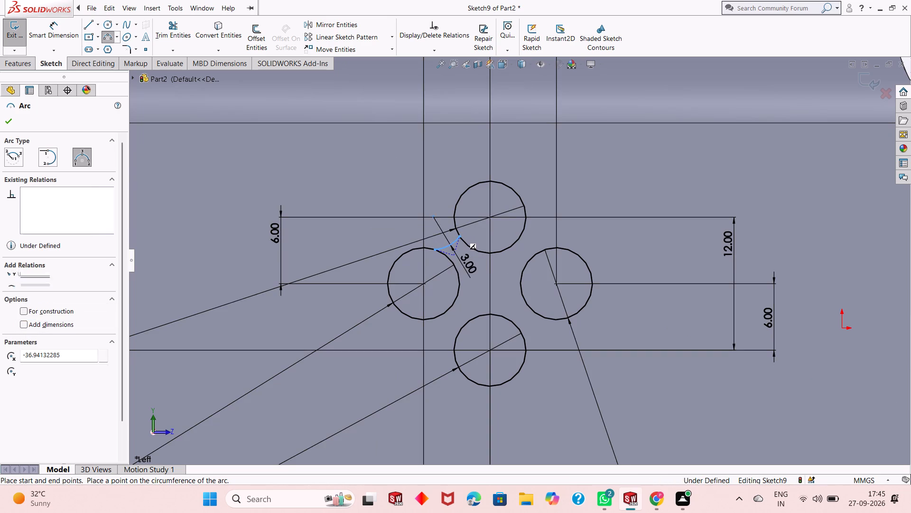
left_click(520, 236)
left_click(537, 251)
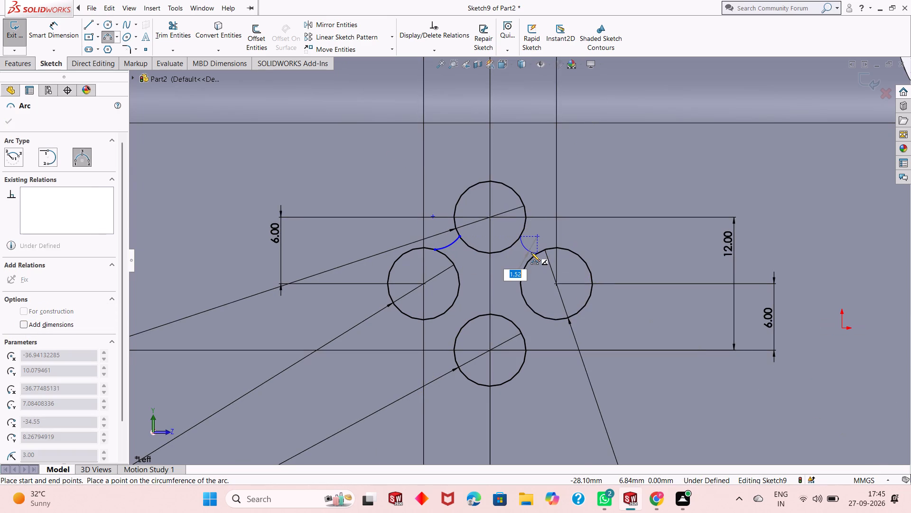
key("3")
key("Return")
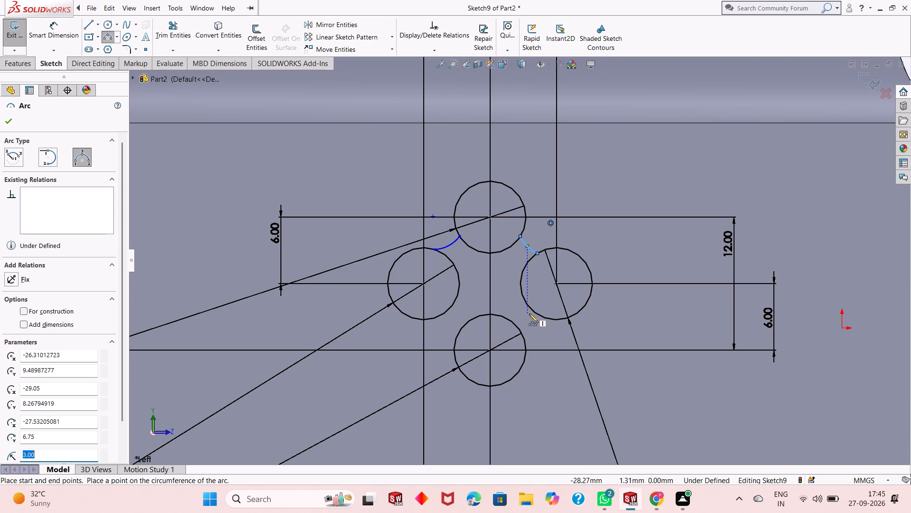
Sketch two 3 mm radius three-point arcs joining the bottom circle to the right circle and to the left circle.
left_click(513, 323)
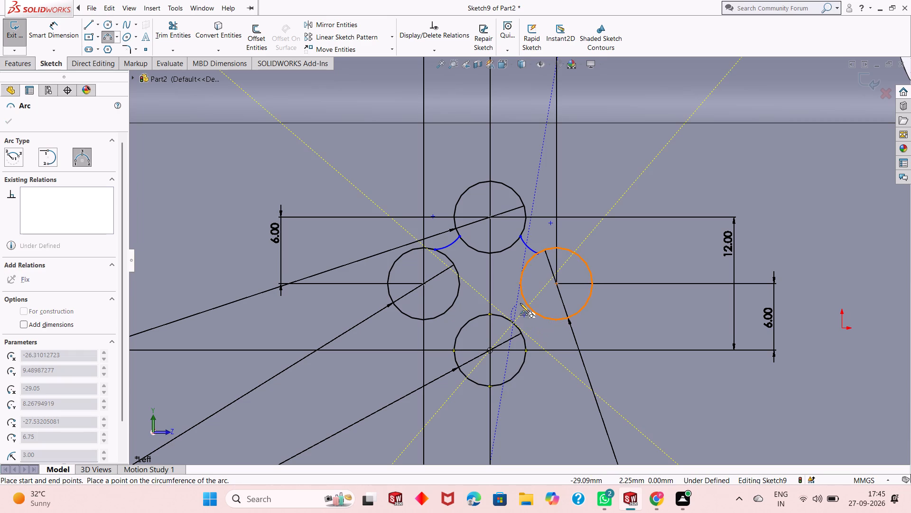
left_click(524, 304)
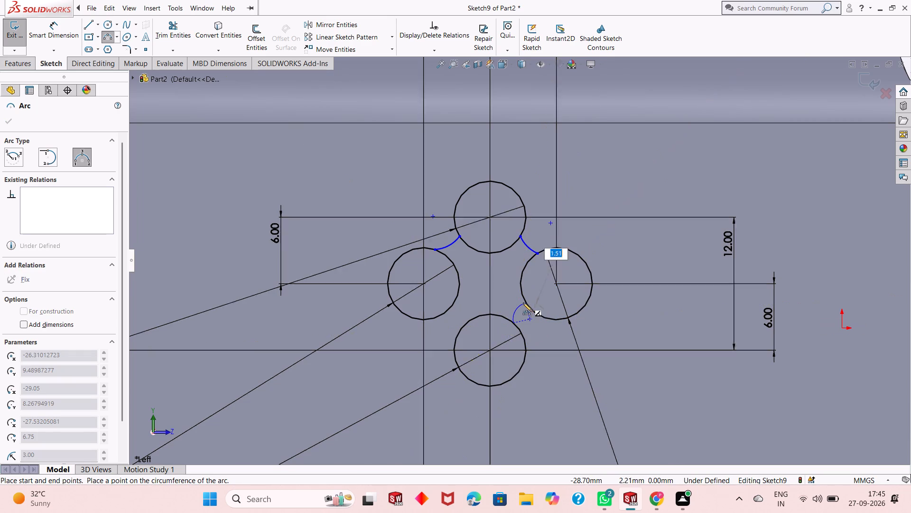
key("3")
key("Return")
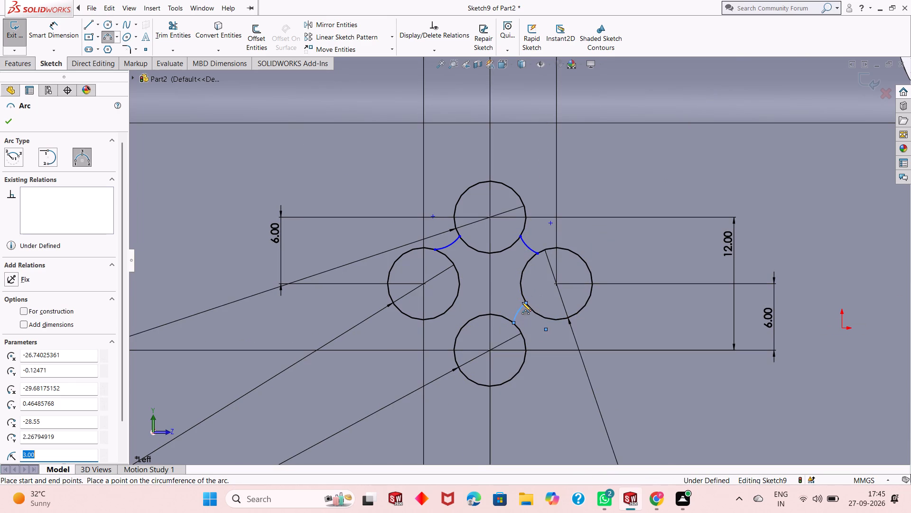
left_click(450, 306)
left_click(465, 324)
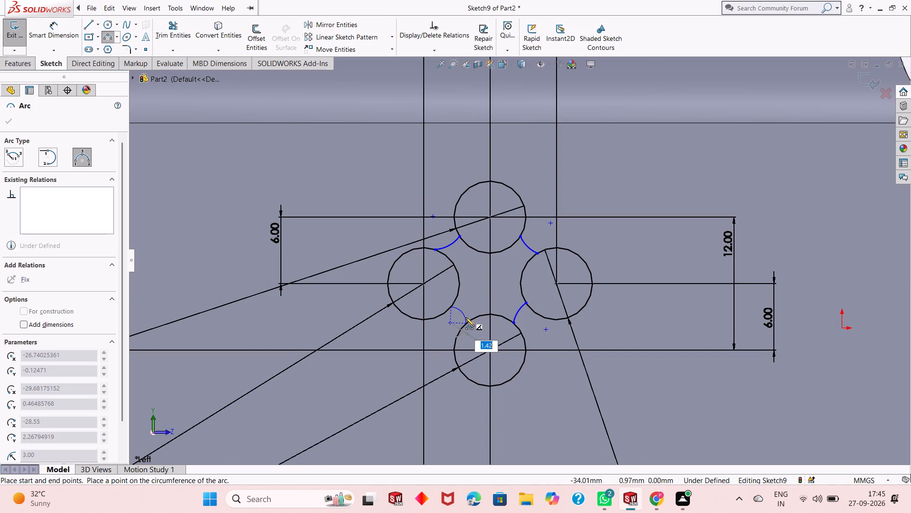
key("3")
key("Return")
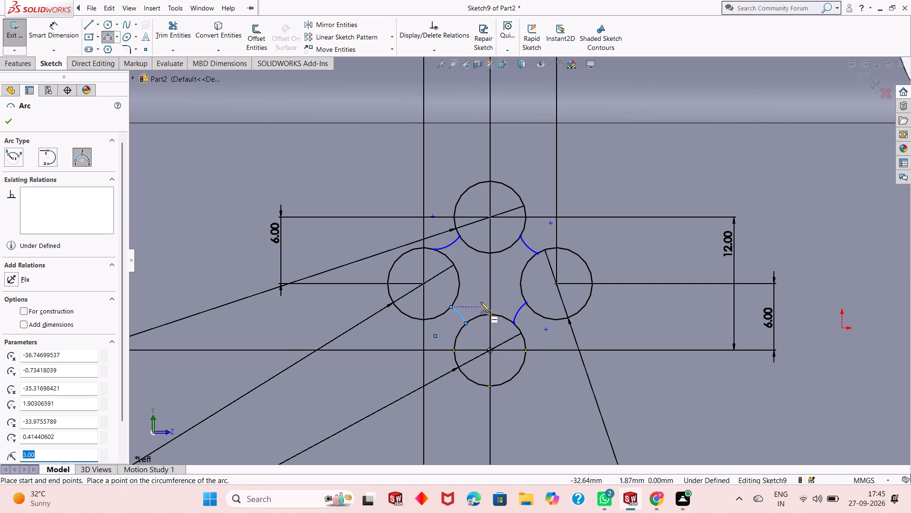
scroll(470, 260, "down", 1)
right_click(324, 154)
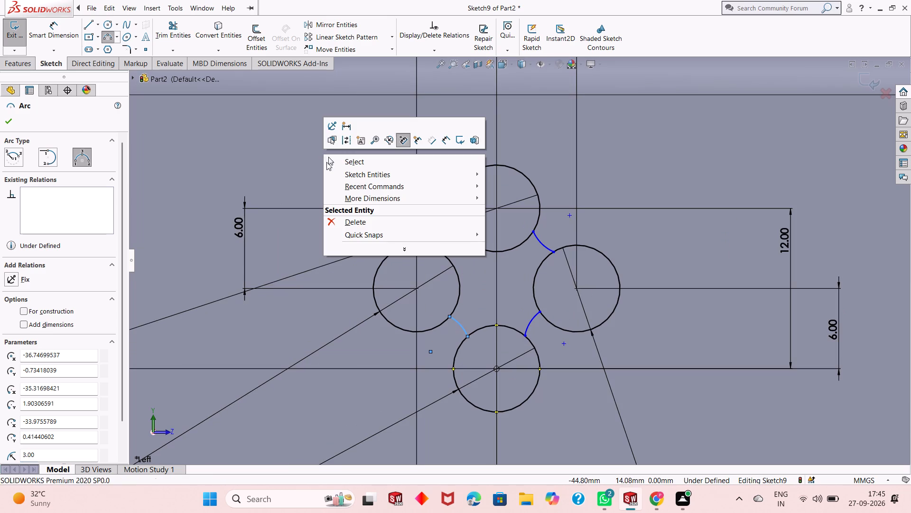
left_click(335, 163)
Add 3 mm radius dimensions to the two arcs beside the top circle.
left_click(63, 33)
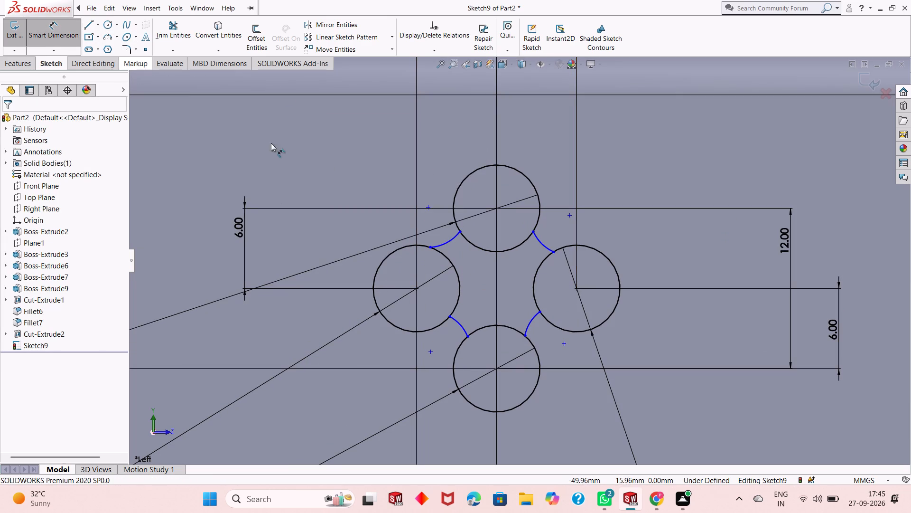
left_click(454, 236)
left_click(496, 287)
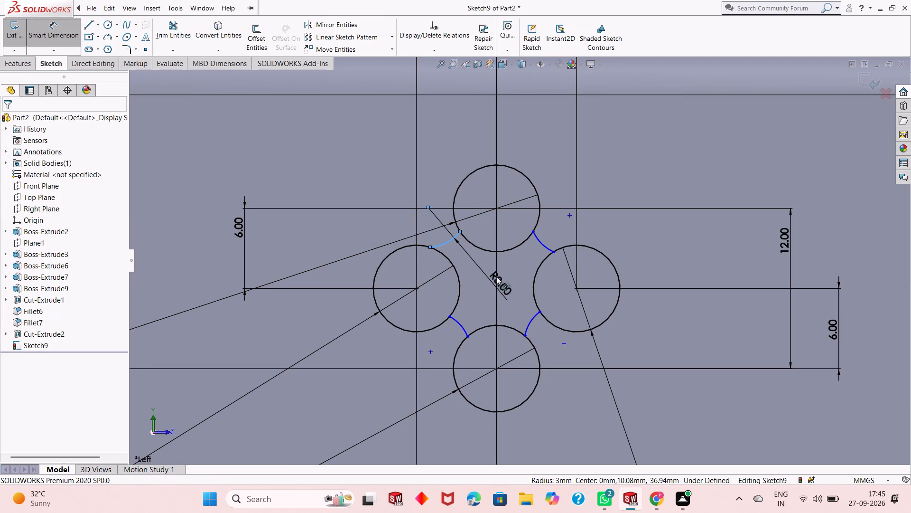
left_click(456, 273)
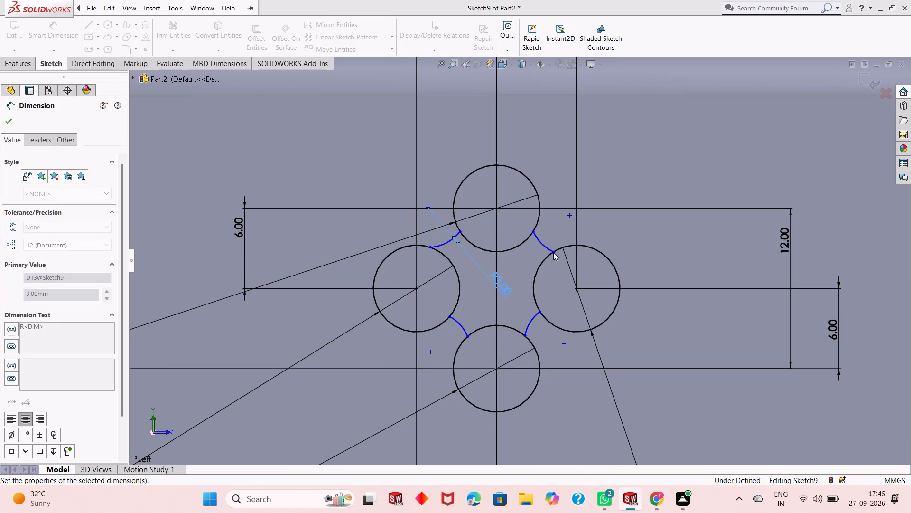
left_click(548, 247)
left_click(522, 258)
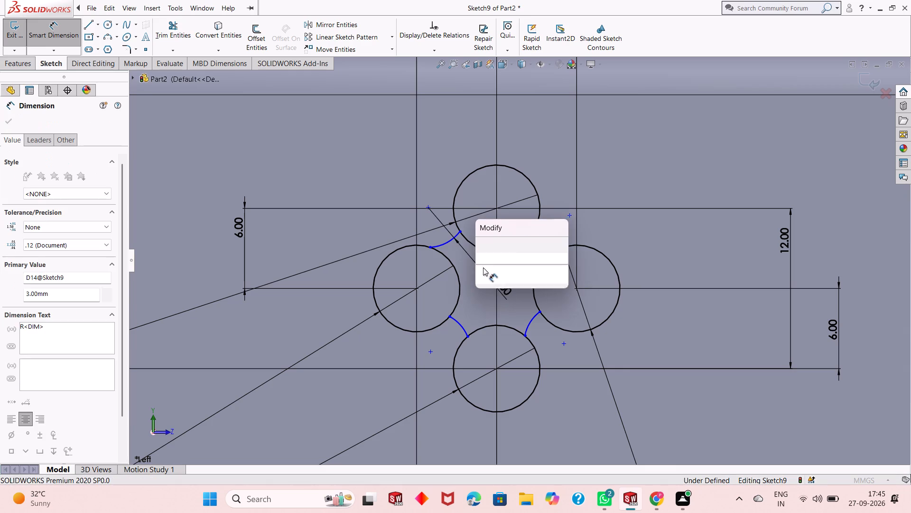
left_click(481, 242)
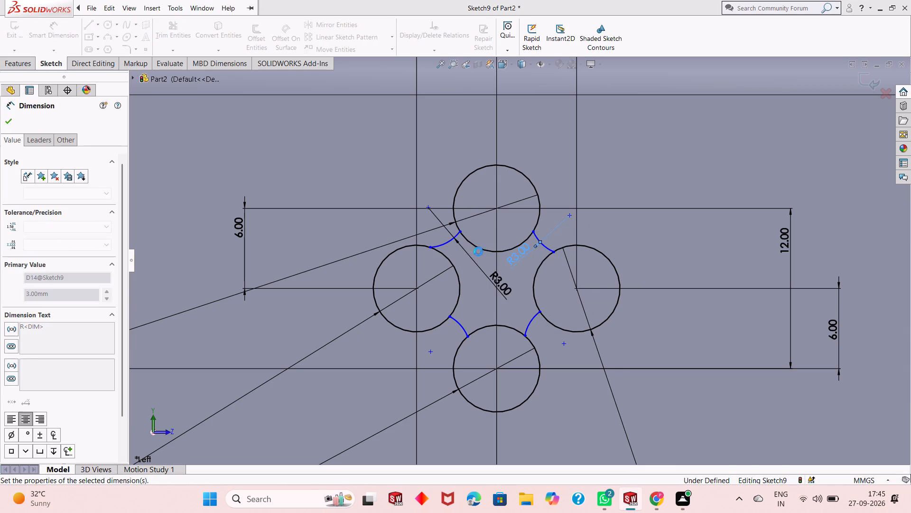
Add 3 mm radius dimensions to the two arcs beside the bottom circle.
left_click(460, 323)
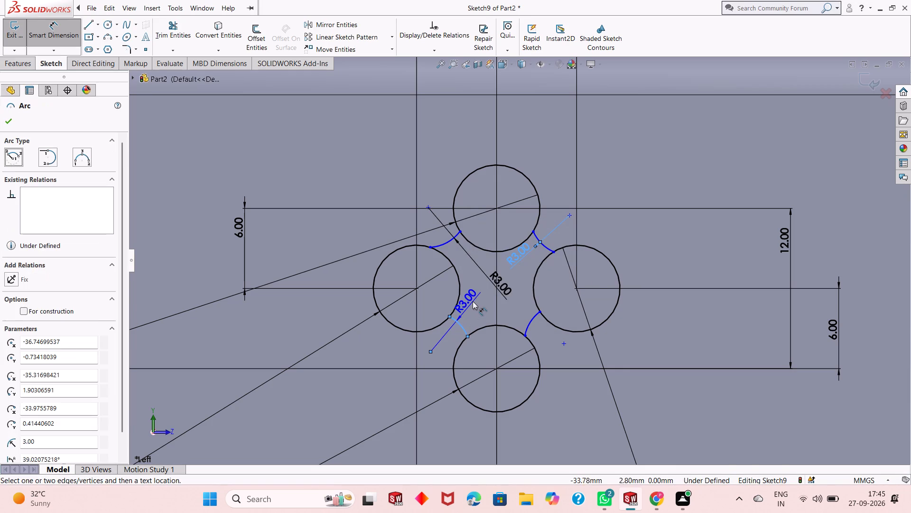
left_click(473, 301)
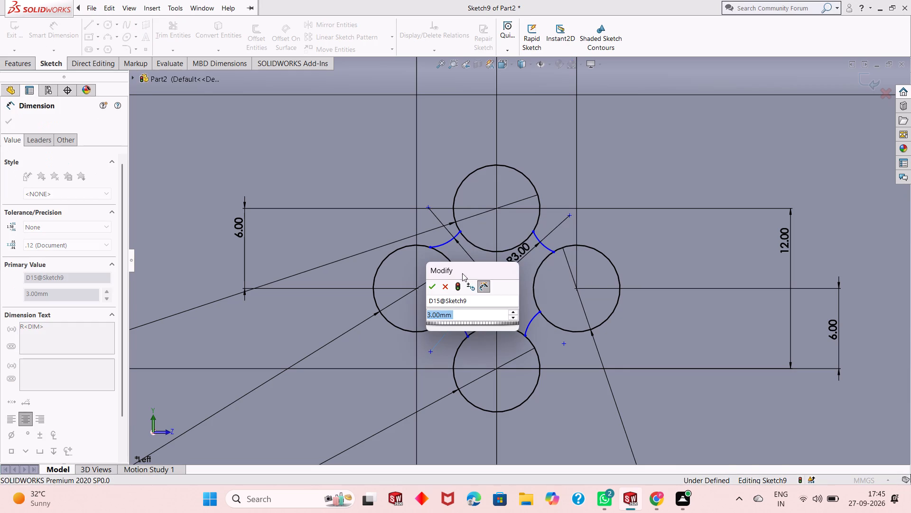
left_click(435, 286)
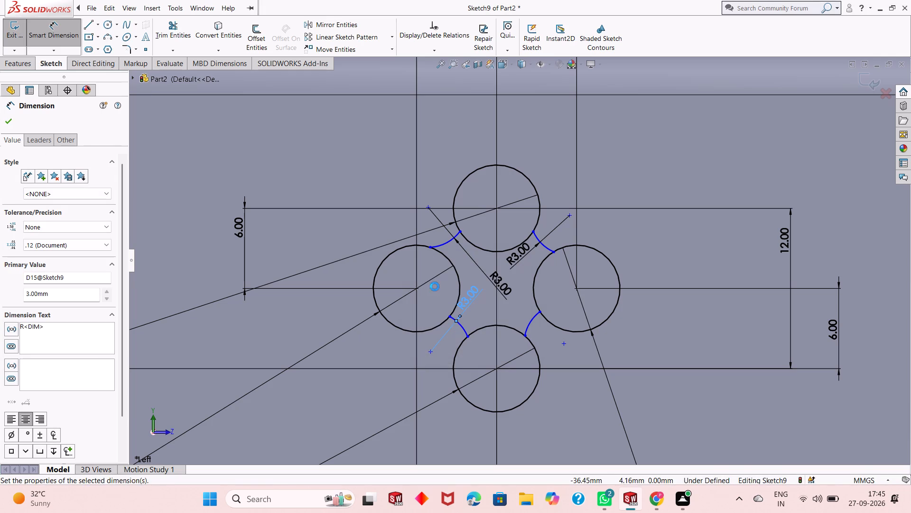
left_click(530, 323)
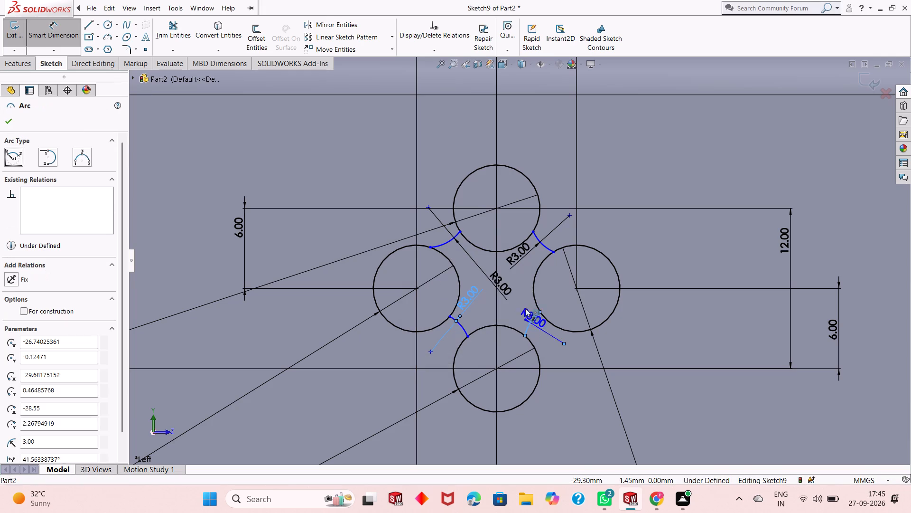
left_click(498, 305)
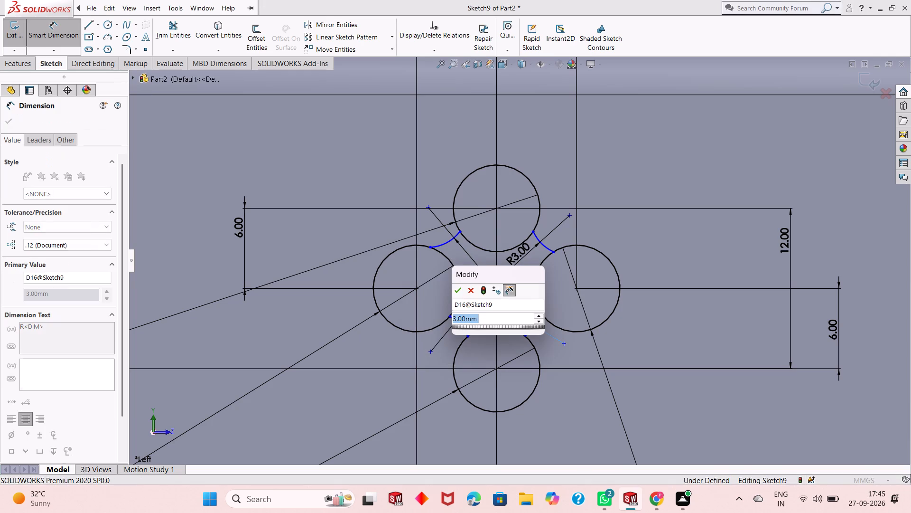
left_click(455, 290)
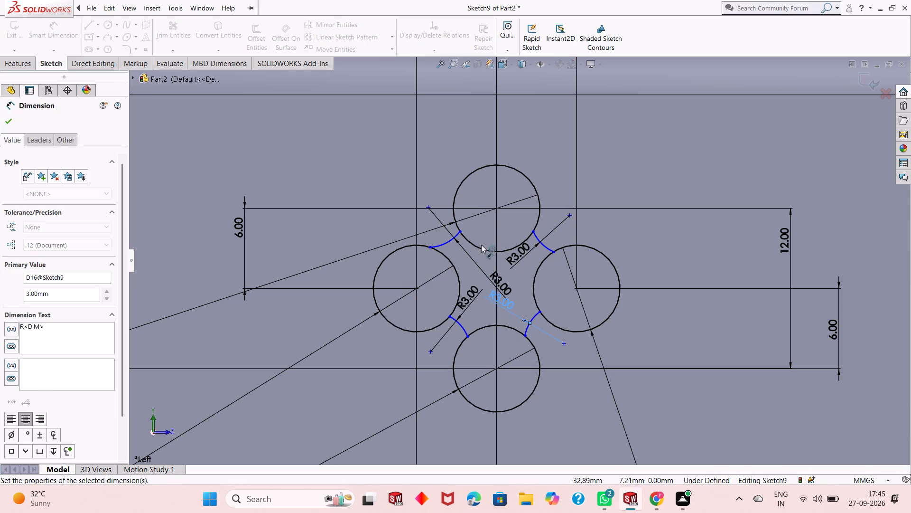
right_click(334, 156)
left_click(360, 184)
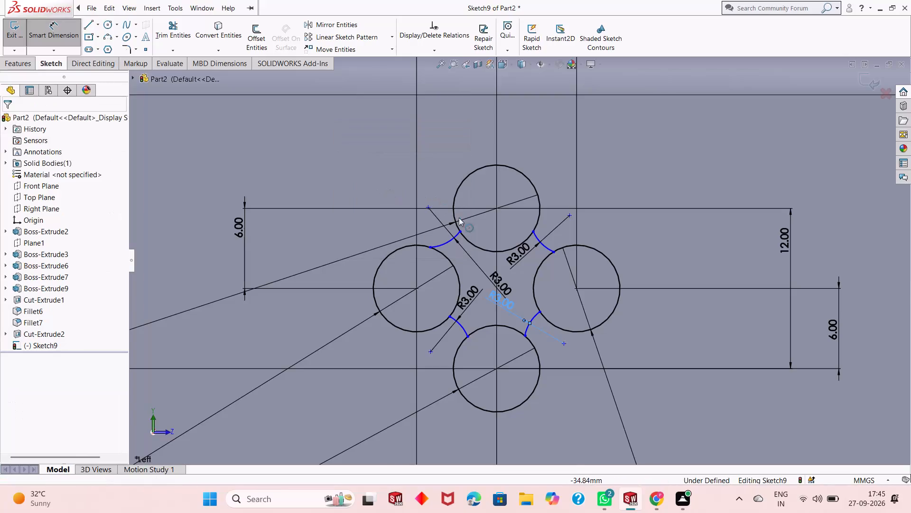
Make the upper-left connecting arc tangent to the left circle.
scroll(477, 237, "down", 3)
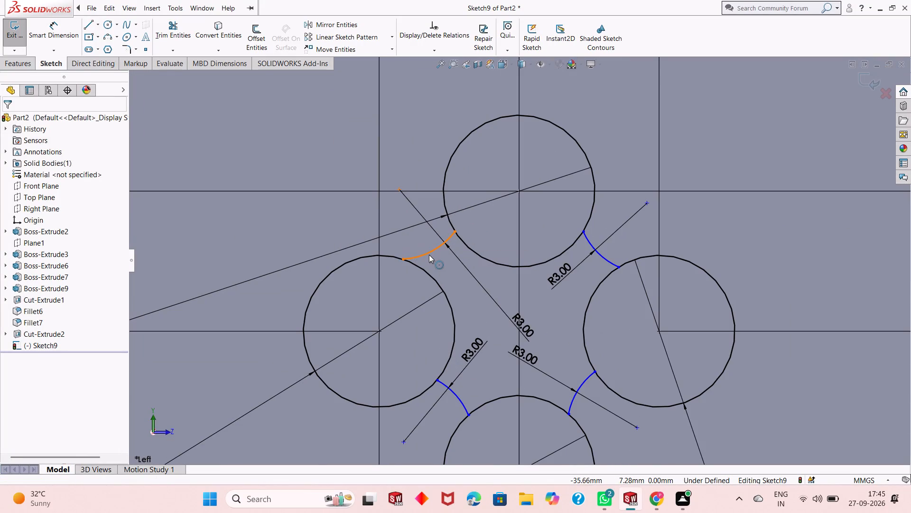
left_click(429, 255)
left_click(421, 269, "ctrl")
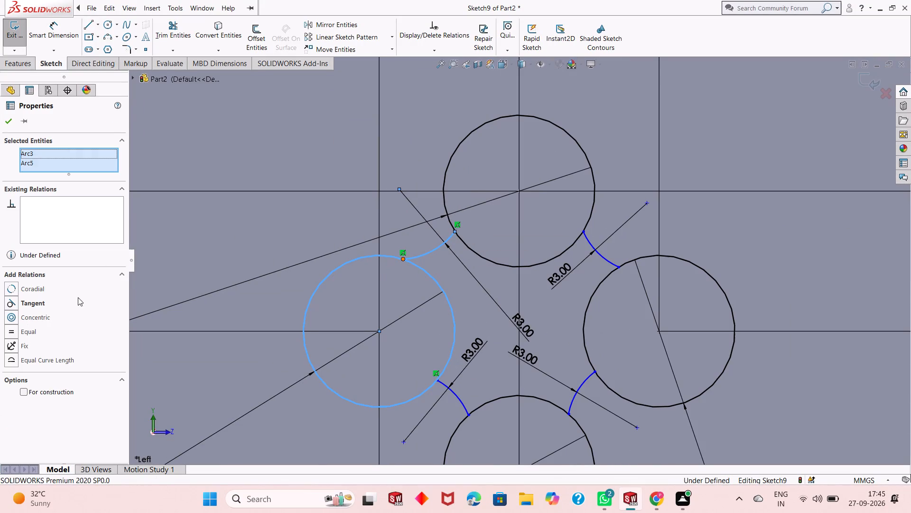
left_click(39, 301)
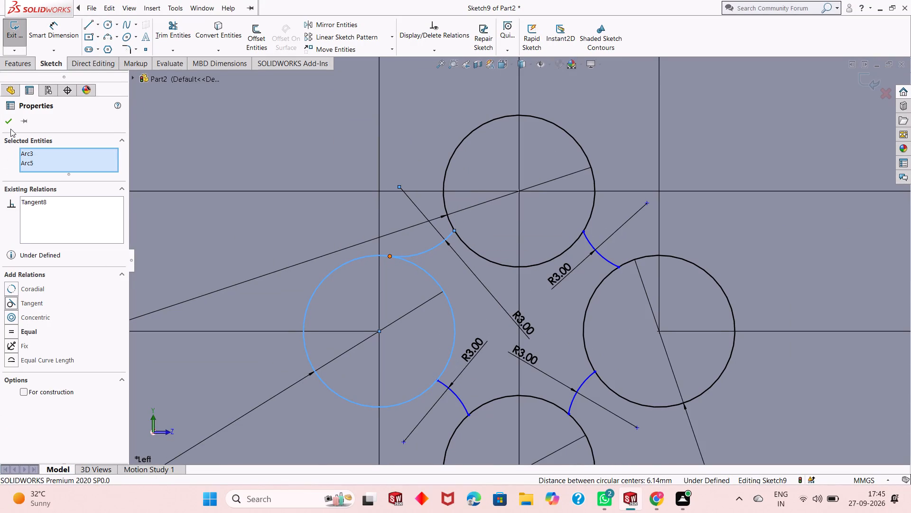
left_click(10, 125)
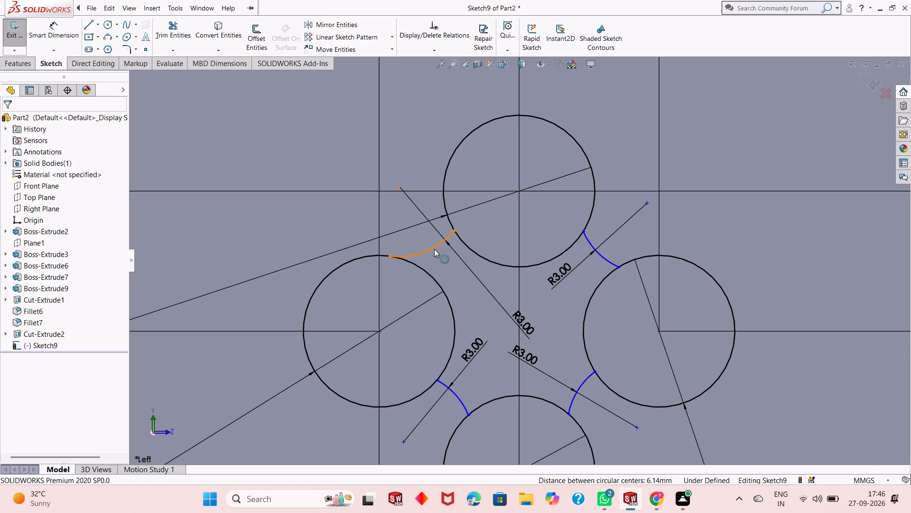
Make the upper-left connecting arc tangent to the top circle.
left_click(434, 249)
left_click(444, 192, "ctrl")
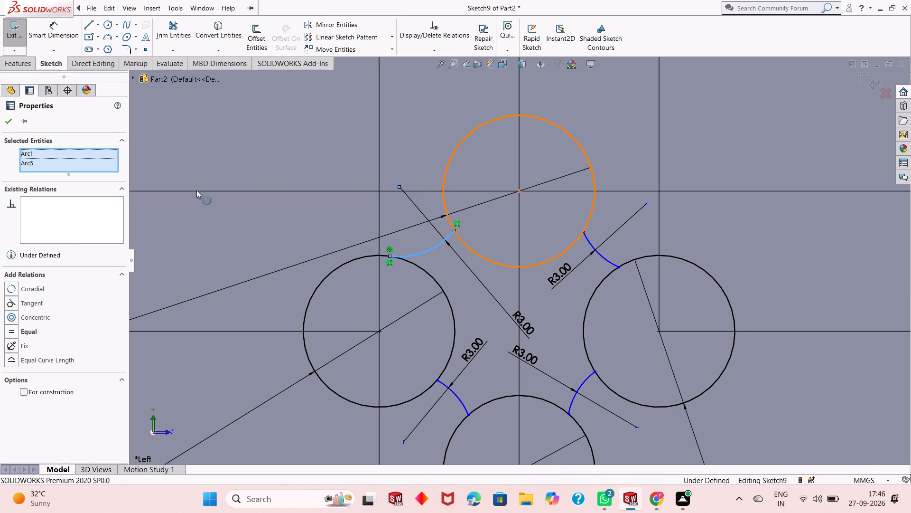
left_click(9, 301)
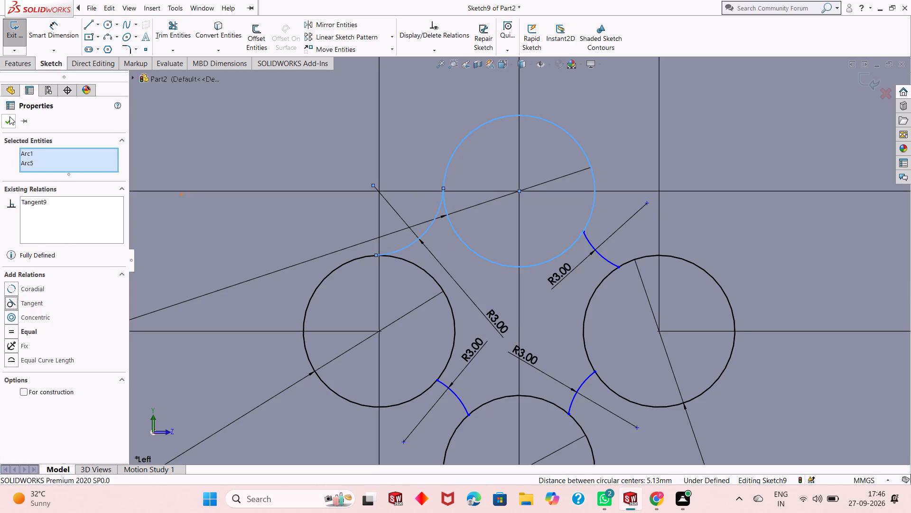
left_click(9, 116)
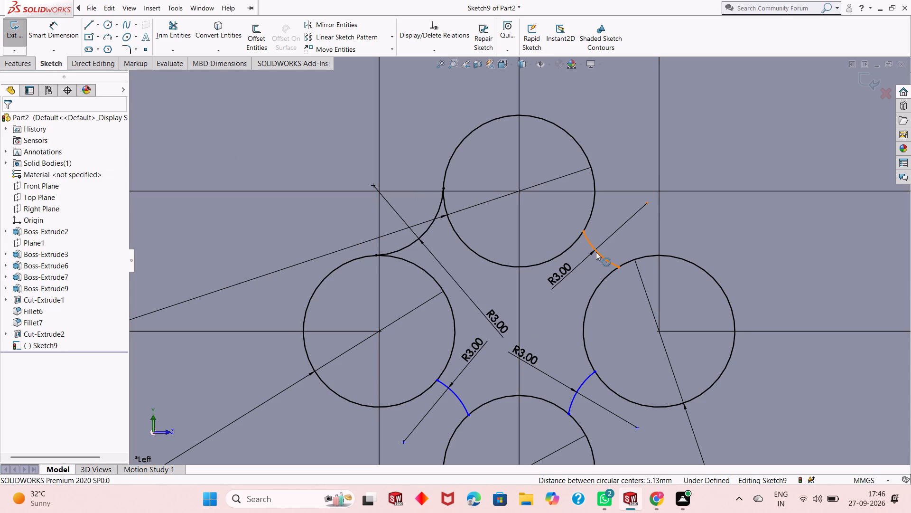
Make the upper-right connecting arc tangent to both the top circle and the right circle.
left_click(597, 253)
left_click(589, 216, "ctrl")
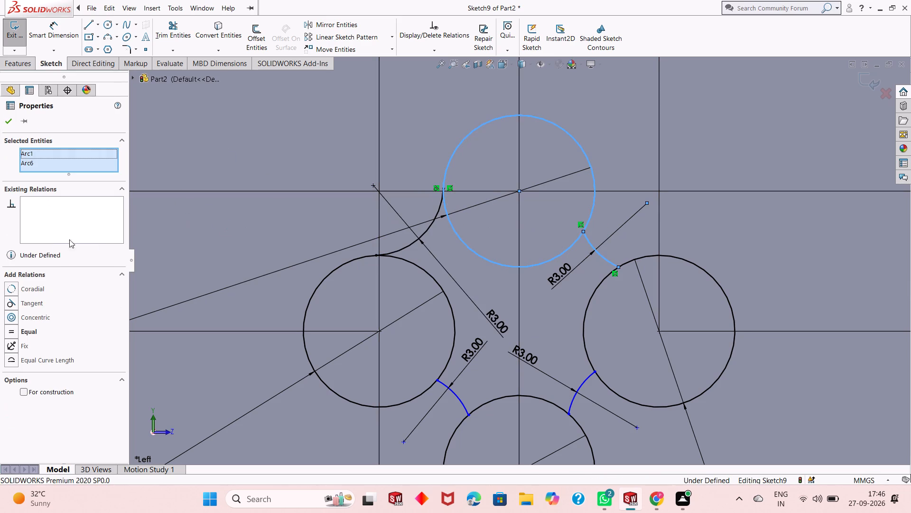
left_click(11, 304)
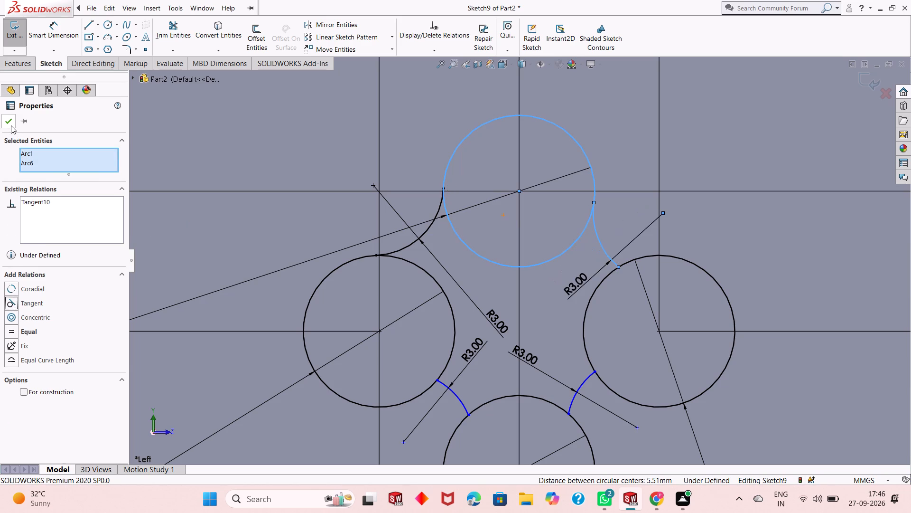
left_click(11, 125)
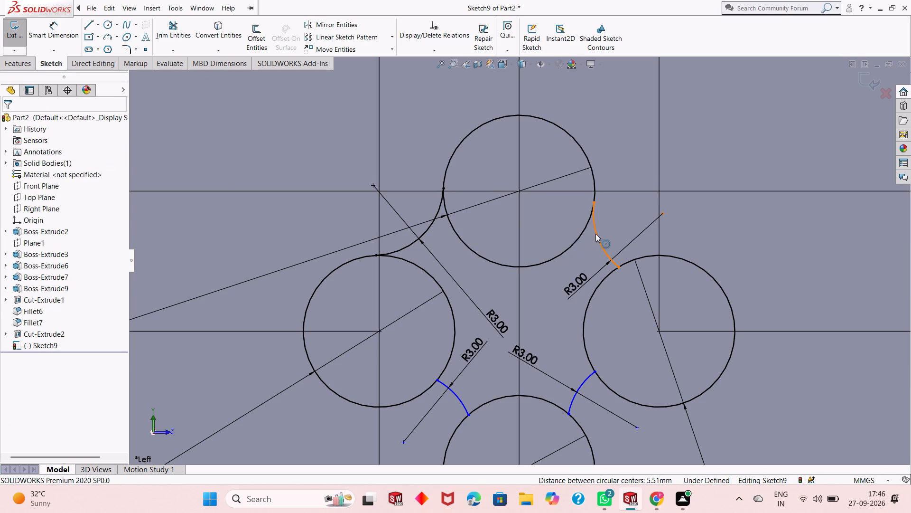
left_click(595, 234)
left_click(655, 253, "ctrl")
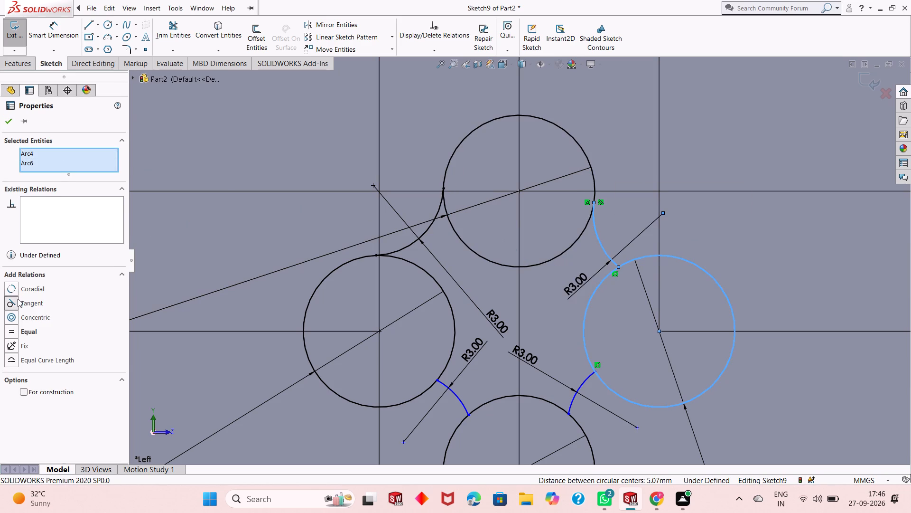
left_click(18, 299)
left_click(8, 122)
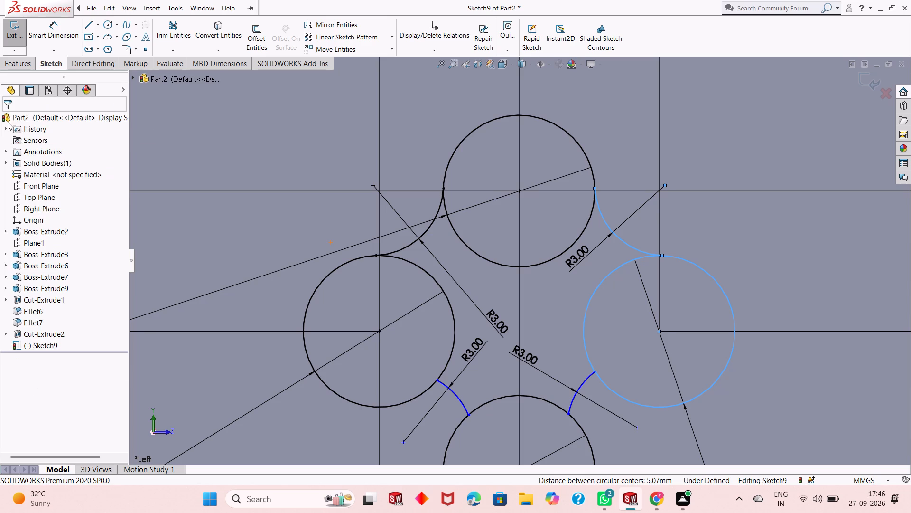
Make the lower-right connecting arc tangent to both the right circle and the bottom circle.
scroll(569, 309, "up", 1)
scroll(529, 426, "down", 2)
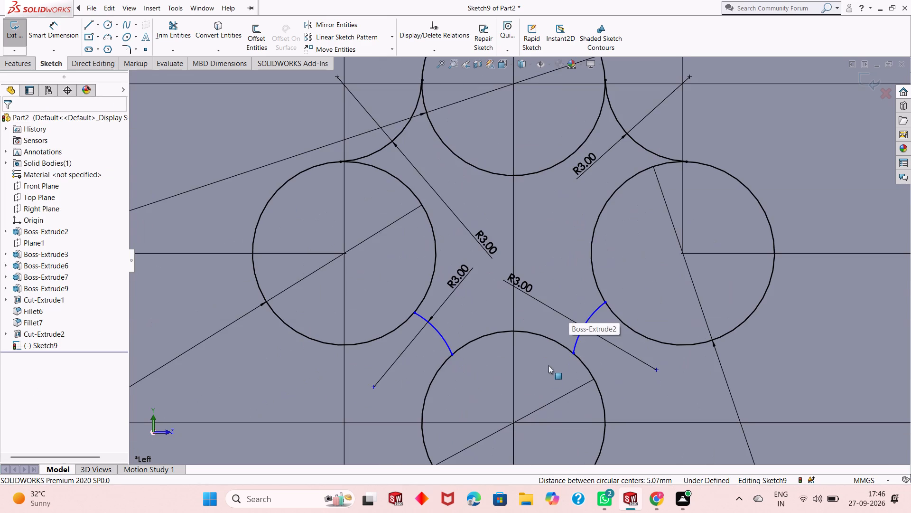
left_click(577, 341)
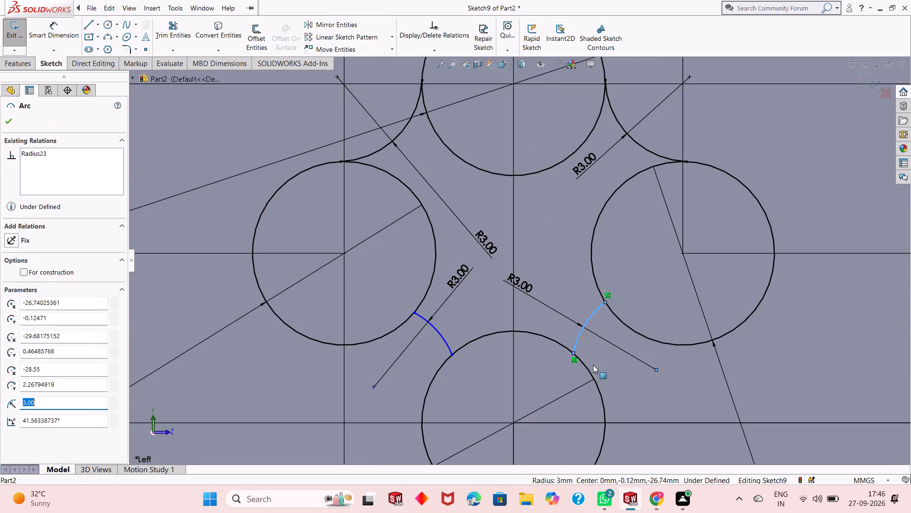
left_click(628, 325, "ctrl")
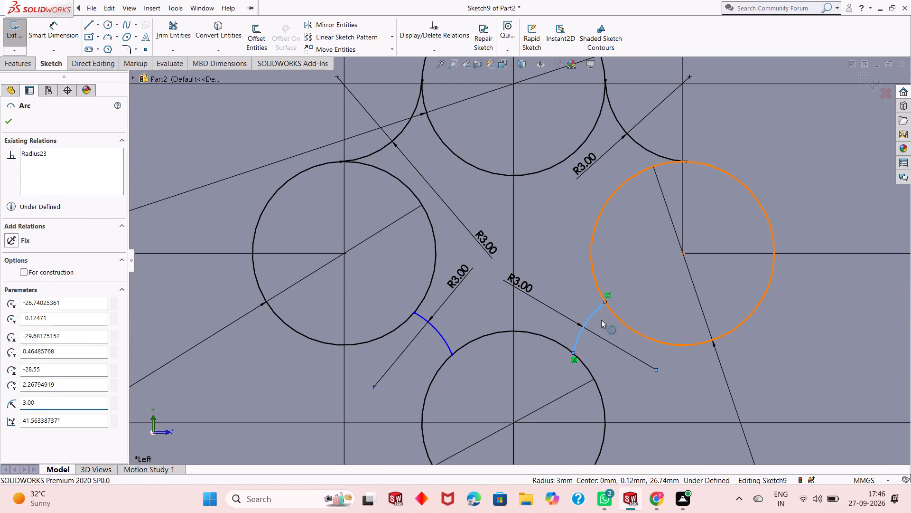
left_click(13, 304)
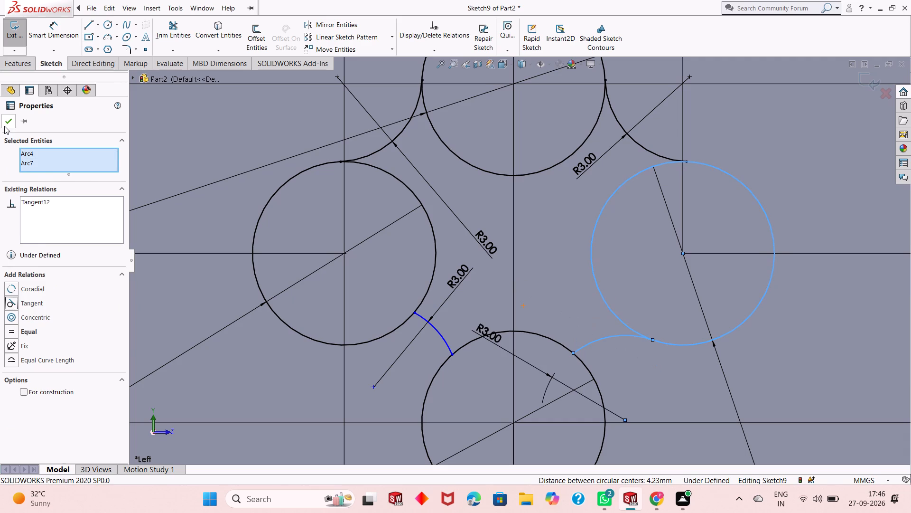
left_click(4, 126)
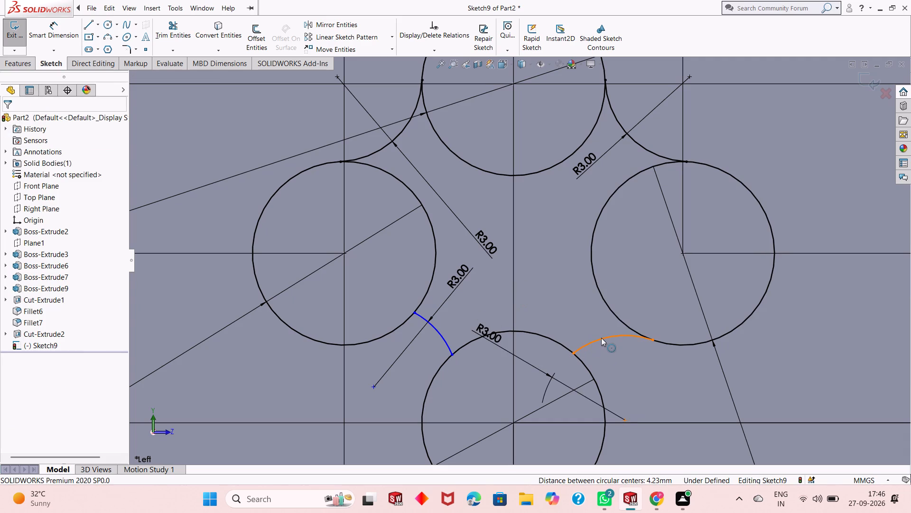
key("ctrl+z")
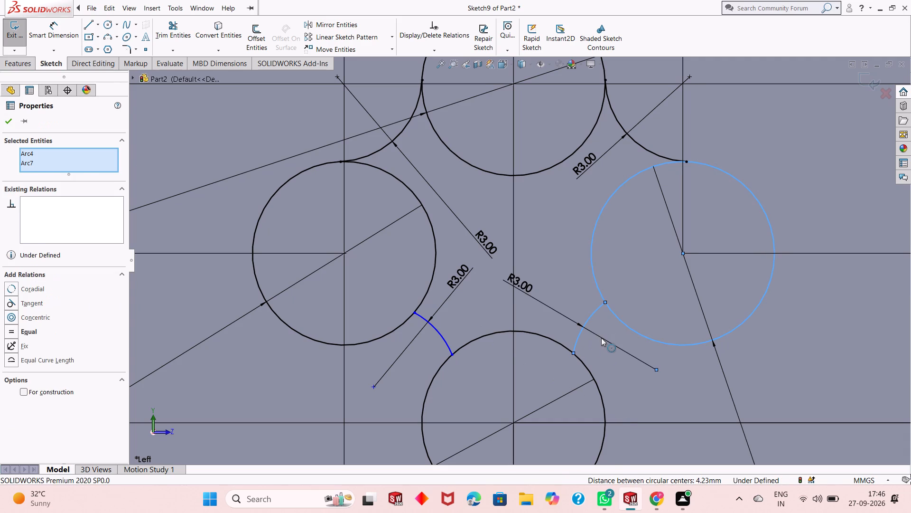
key("ctrl+y")
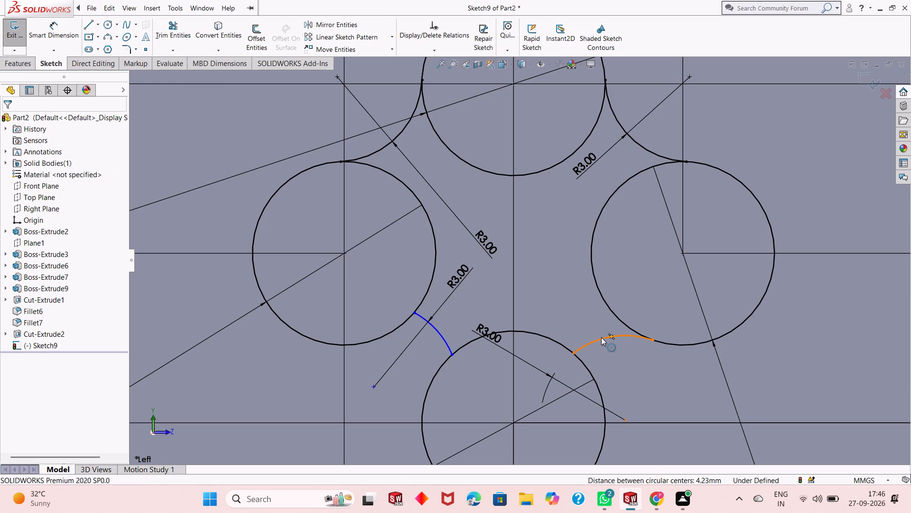
left_click(601, 337)
left_click(589, 369, "ctrl")
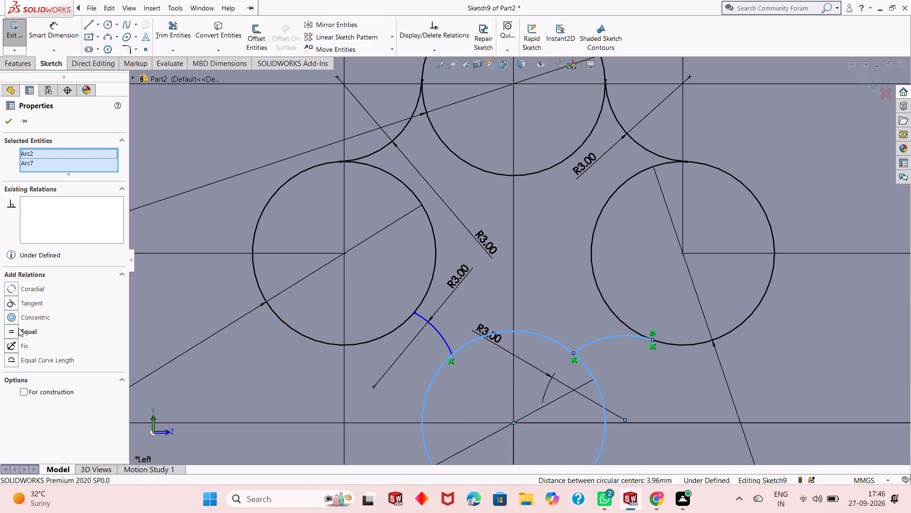
left_click(11, 308)
left_click(9, 116)
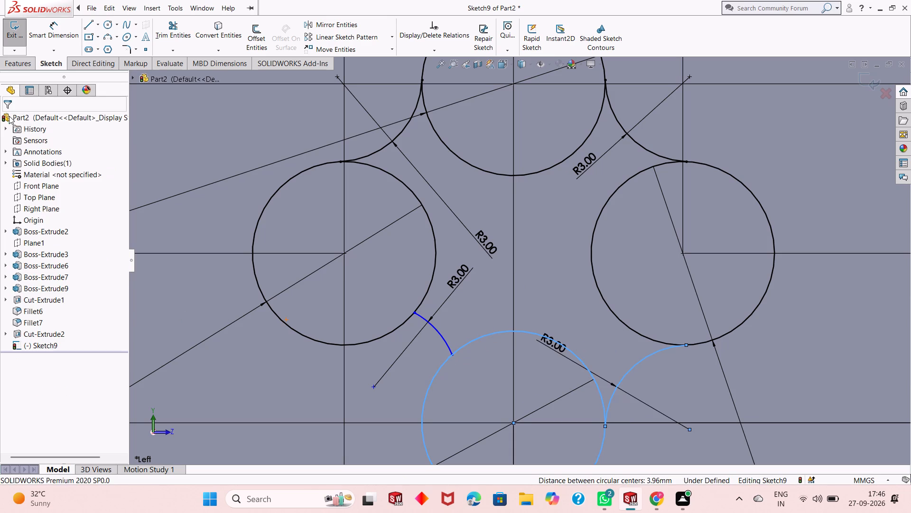
Make the lower-left connecting arc tangent to both the bottom circle and the left circle.
left_click(445, 341)
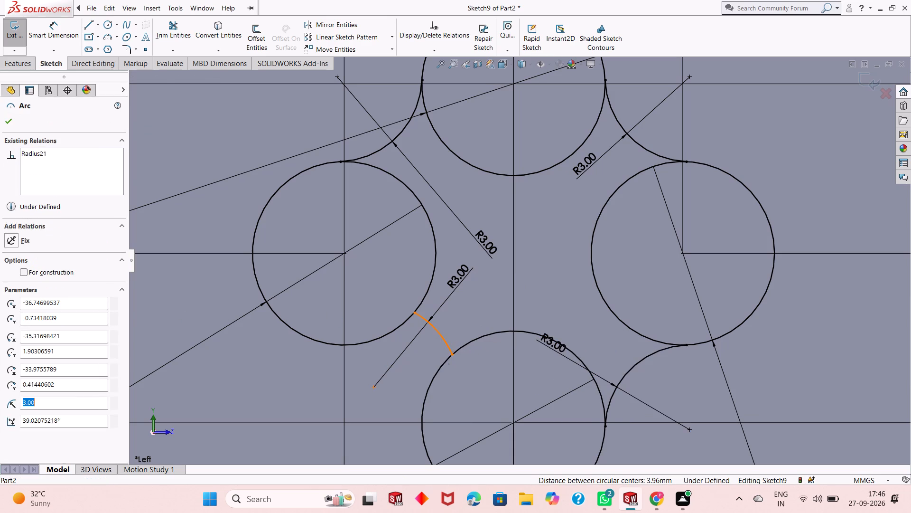
left_click(434, 376, "ctrl")
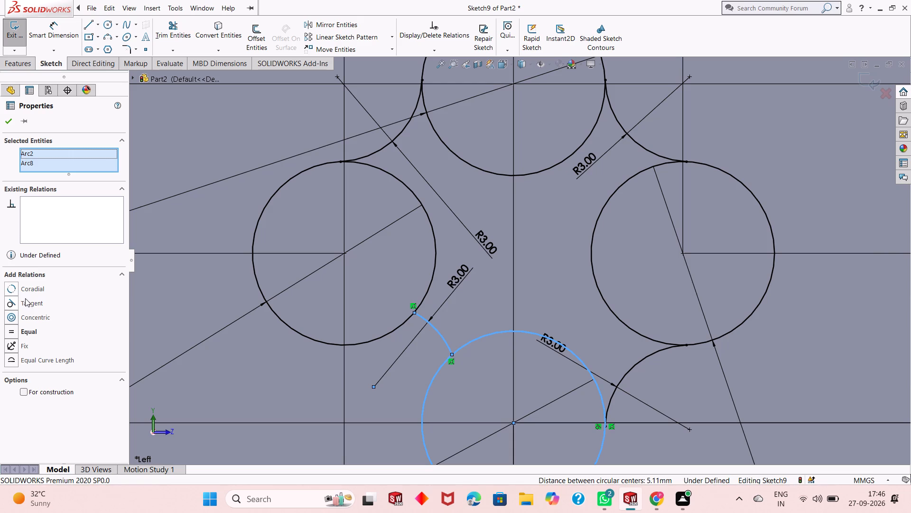
left_click(25, 300)
left_click(5, 118)
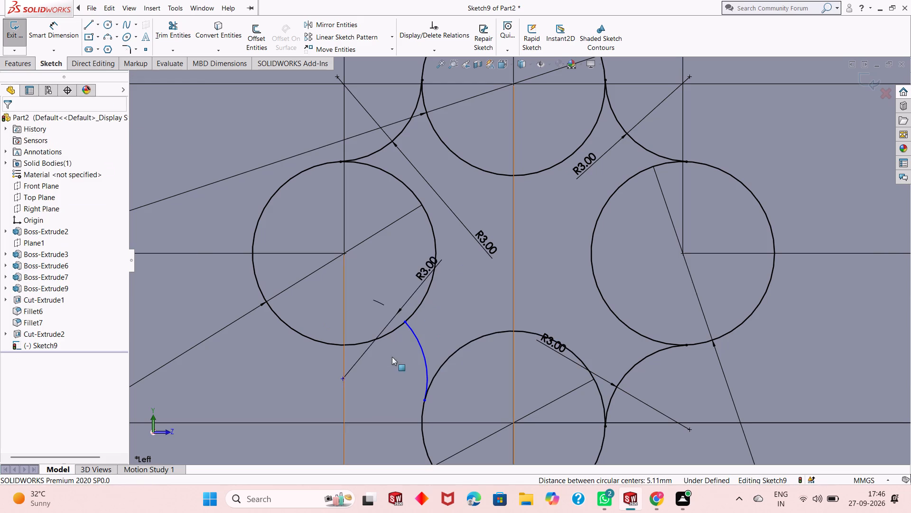
left_click(421, 348)
left_click(395, 330, "ctrl")
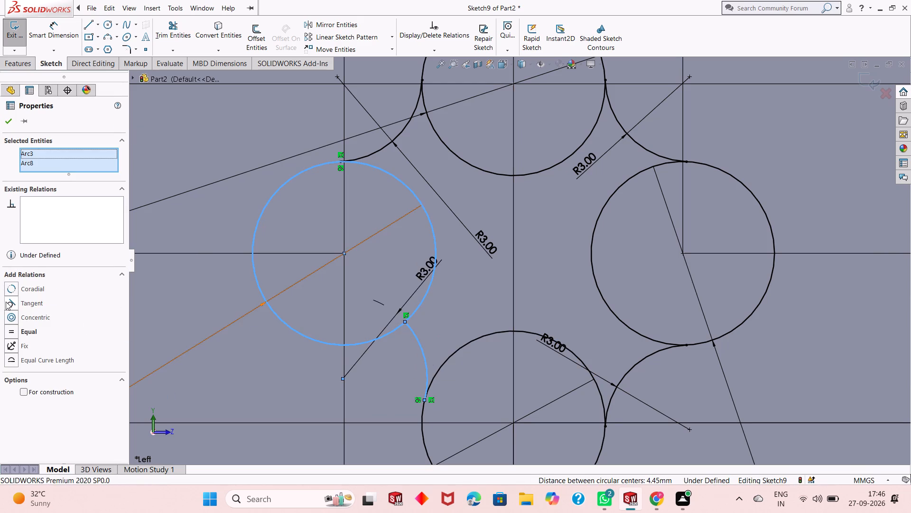
left_click(7, 302)
left_click(4, 123)
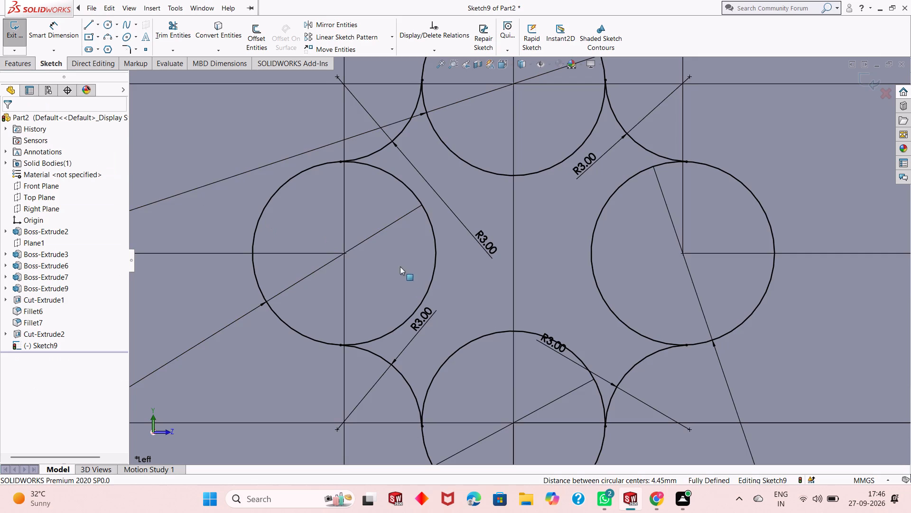
Trim away the inner portions of the four circles to leave a single closed four-lobed outline.
scroll(407, 291, "up", 8)
scroll(553, 269, "down", 2)
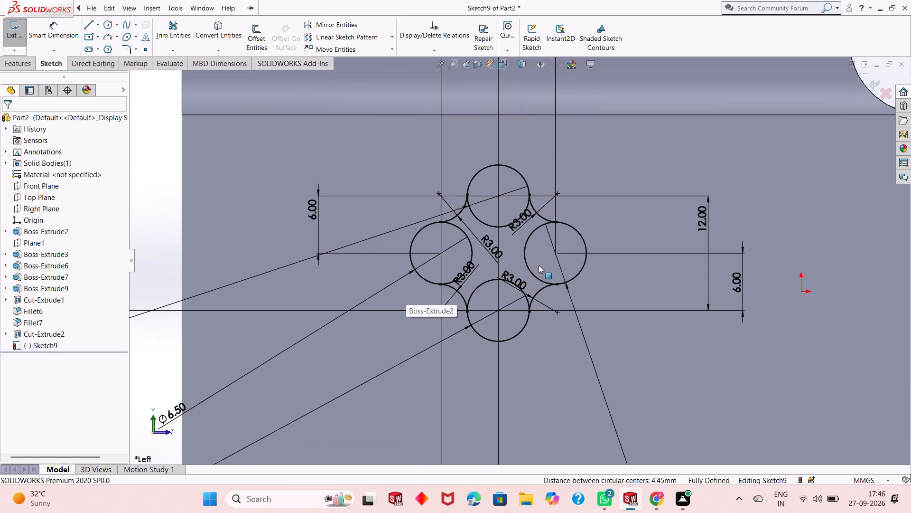
scroll(499, 244, "down", 2)
right_click(277, 119)
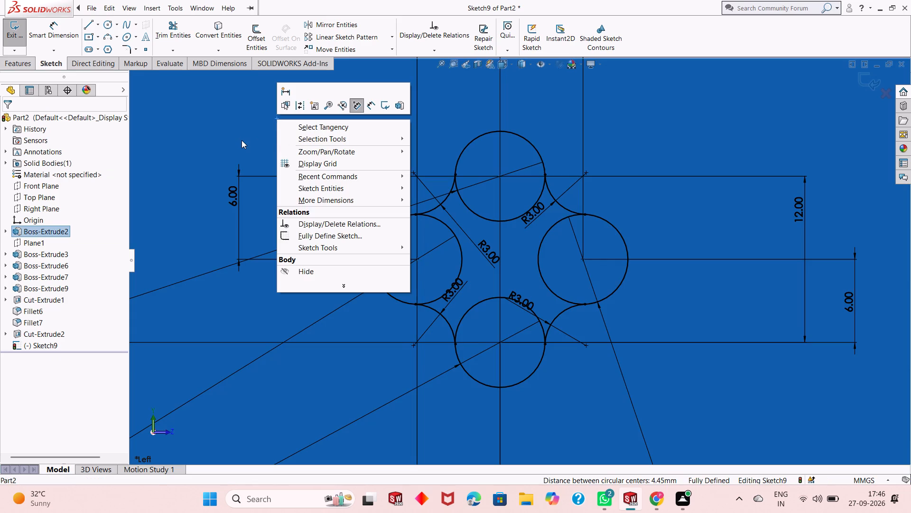
key("Escape")
key("Escape")
left_click(172, 34)
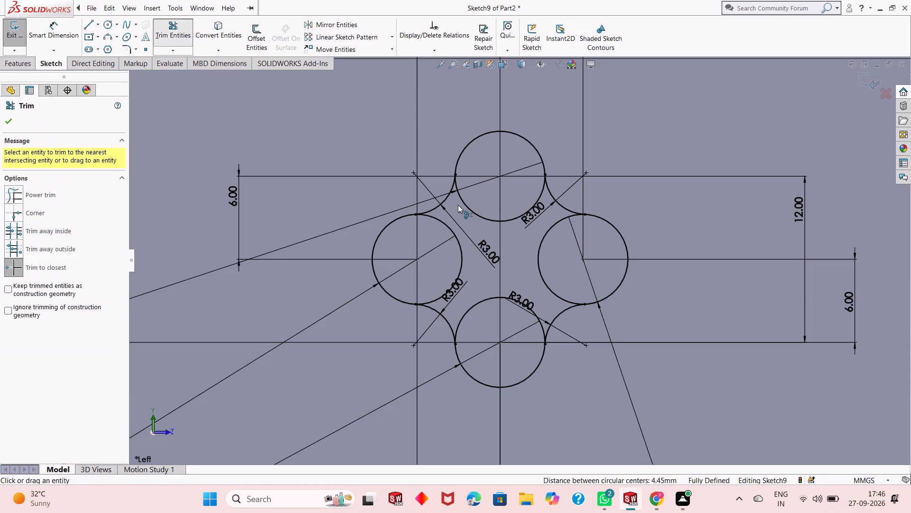
left_click(497, 219)
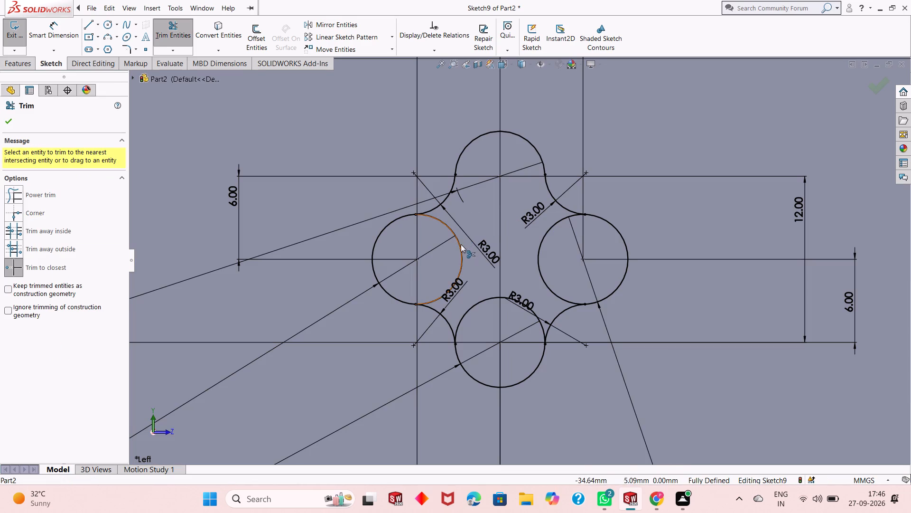
left_click(461, 244)
left_click(549, 228)
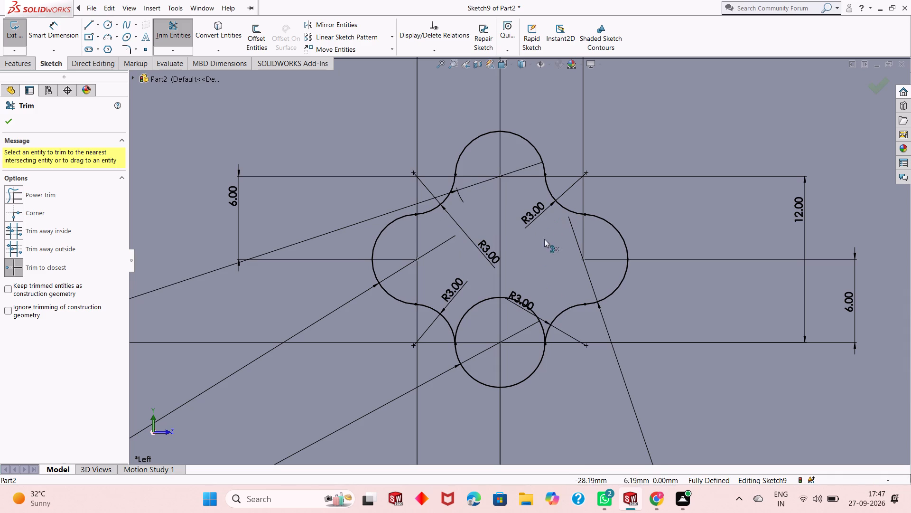
left_click(485, 299)
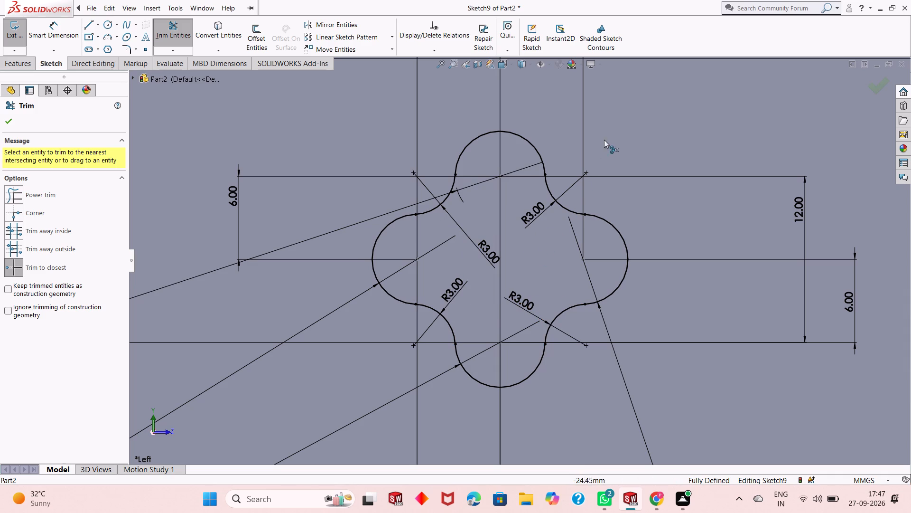
right_click(636, 115)
left_click(657, 148)
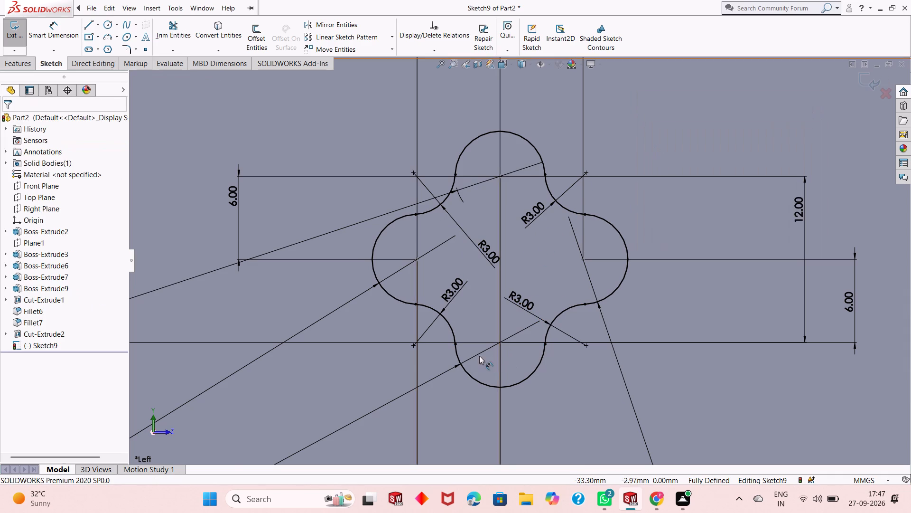
Examine the trimmed four-lobed profile and its dimensions on the plate's side face.
scroll(479, 353, "up", 5)
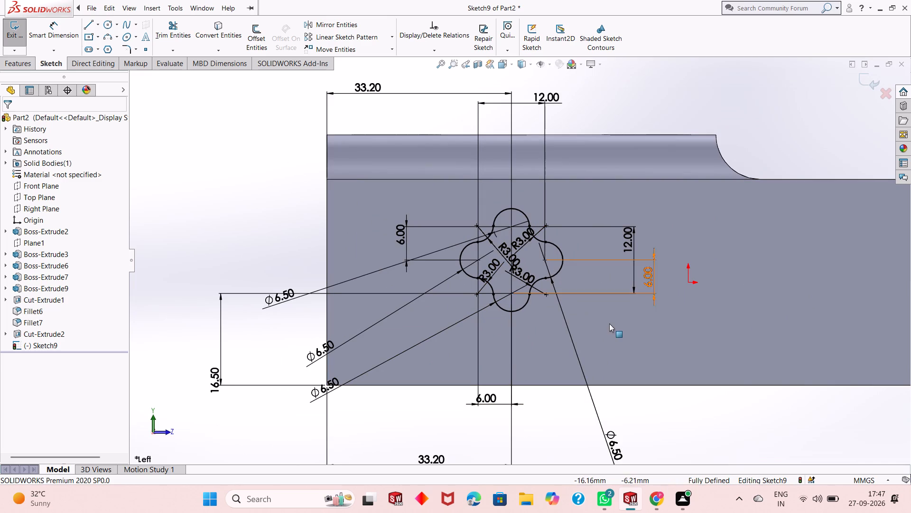
middle_click_drag(610, 327, 591, 330)
scroll(584, 317, "up", 2)
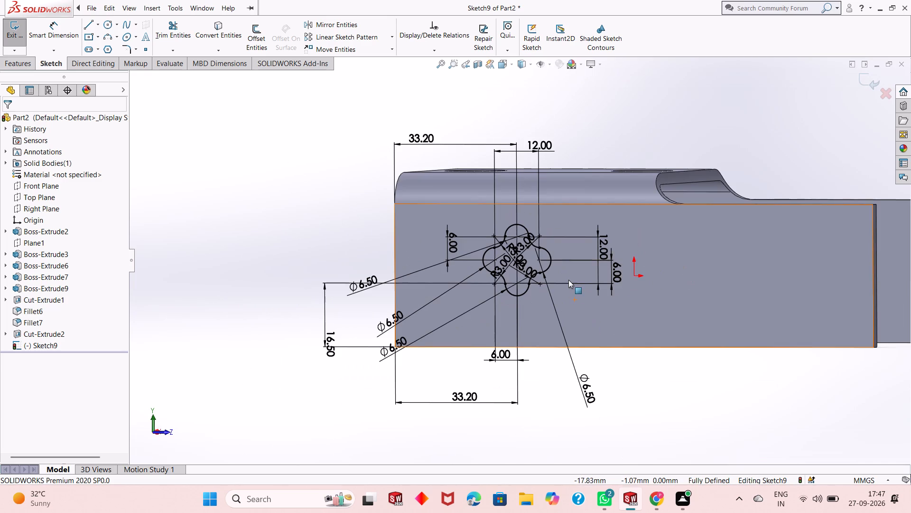
scroll(568, 279, "down", 3)
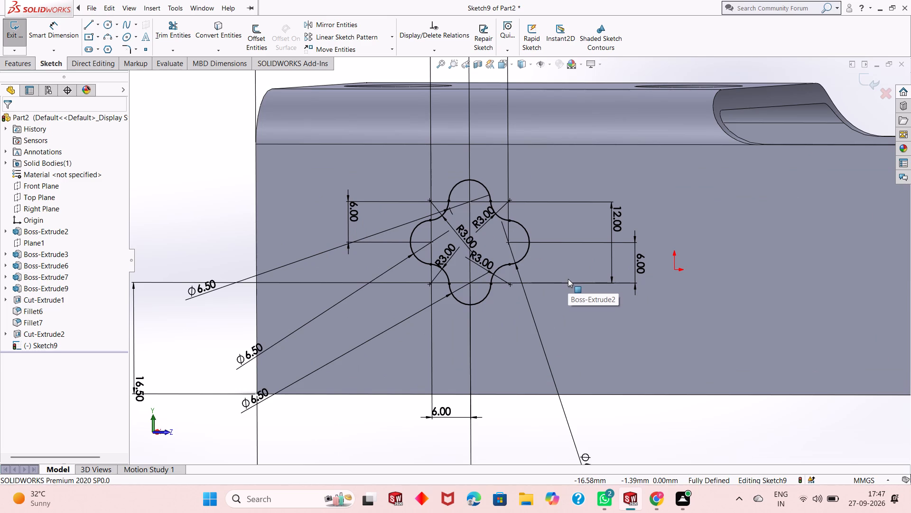
key("ctrl+8")
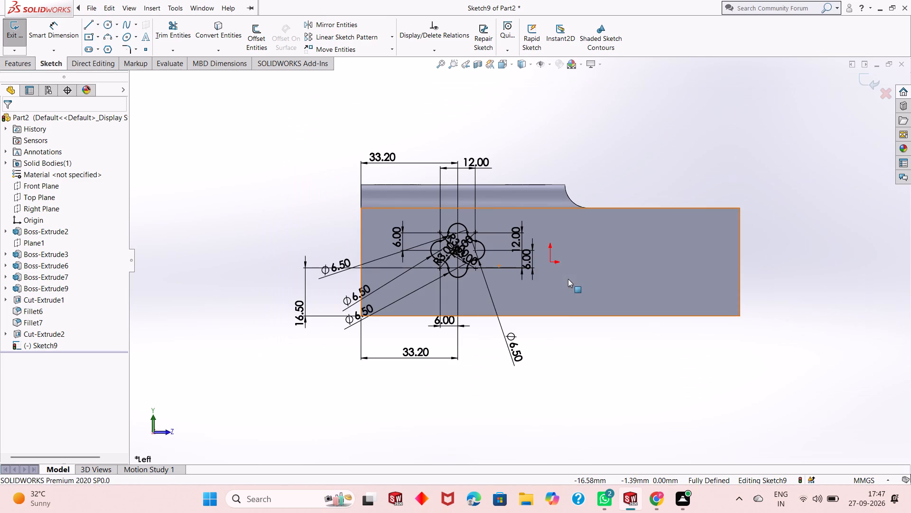
scroll(432, 262, "down", 5)
scroll(473, 260, "up", 3)
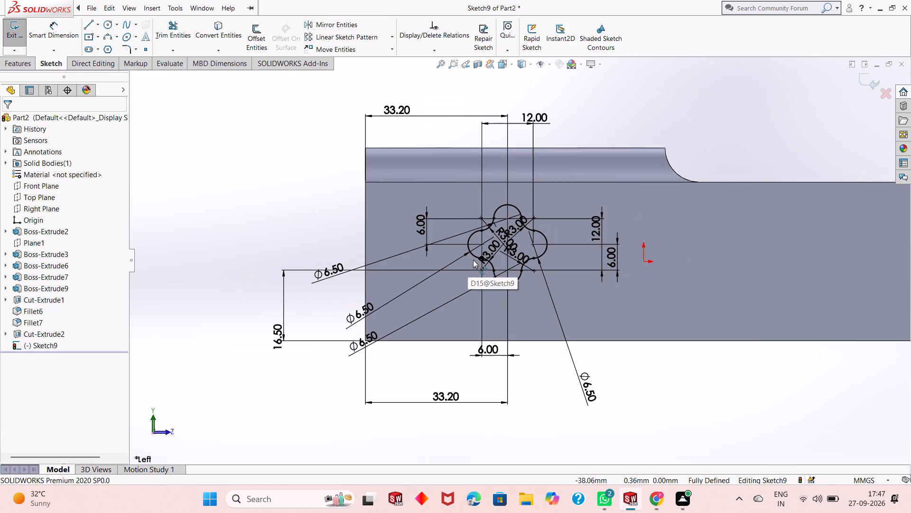
right_click(734, 126)
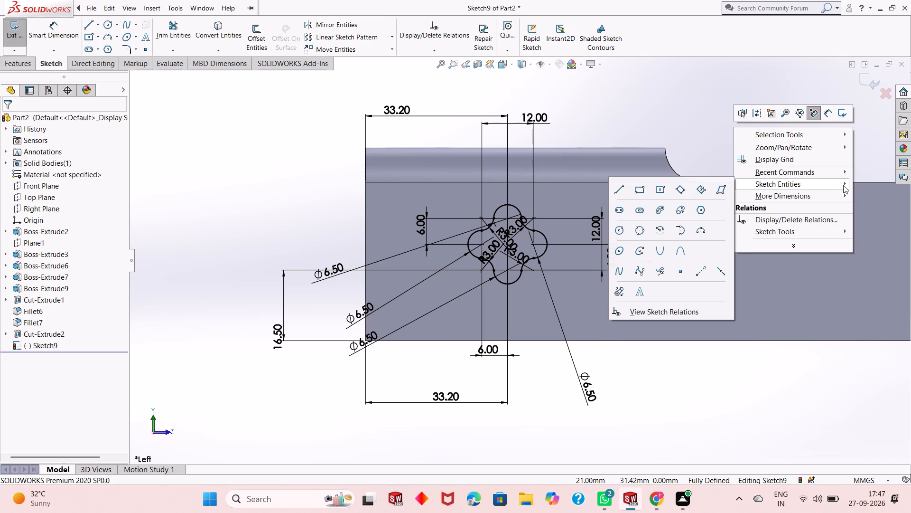
Show the sketch relations on the four-lobed profile for inspection and hide them again.
left_click(678, 312)
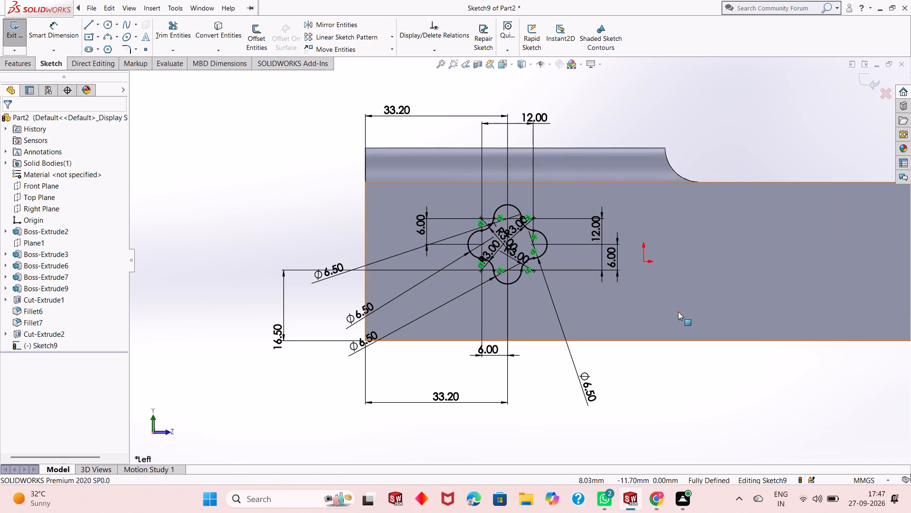
right_click(672, 103)
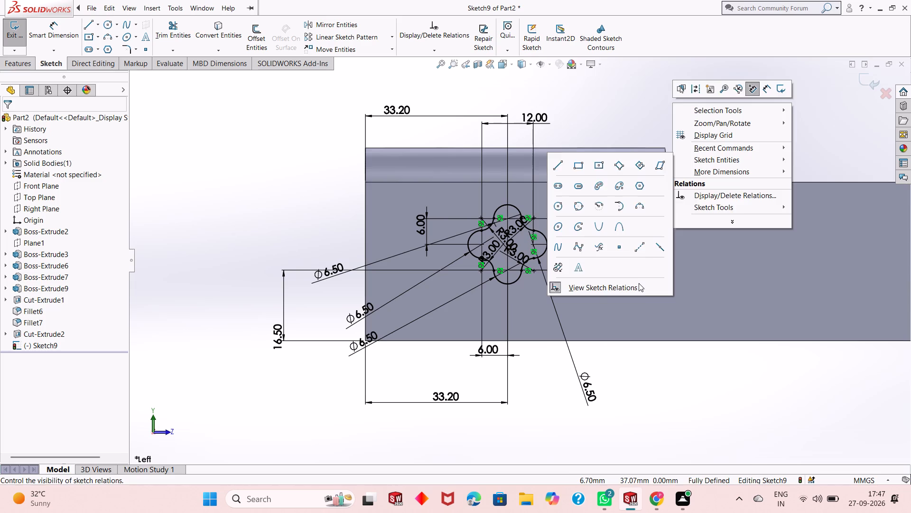
left_click(639, 283)
right_click(705, 114)
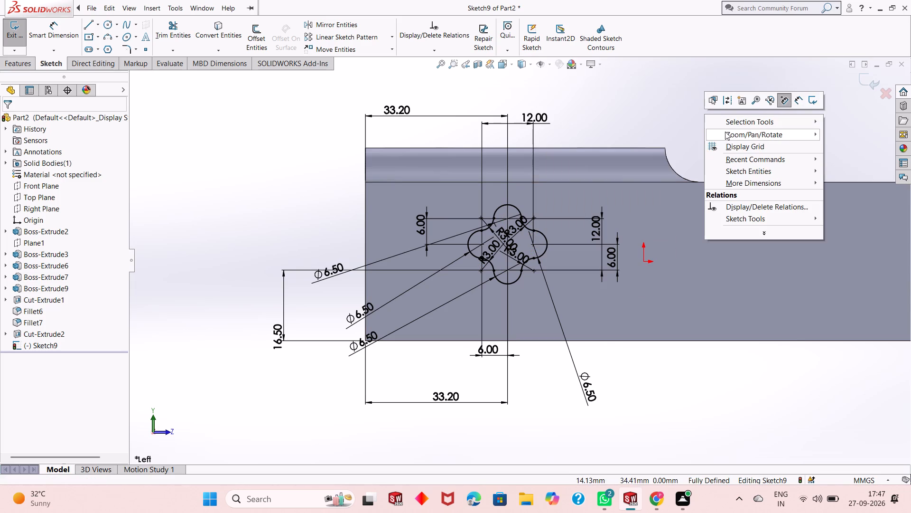
left_click(740, 123)
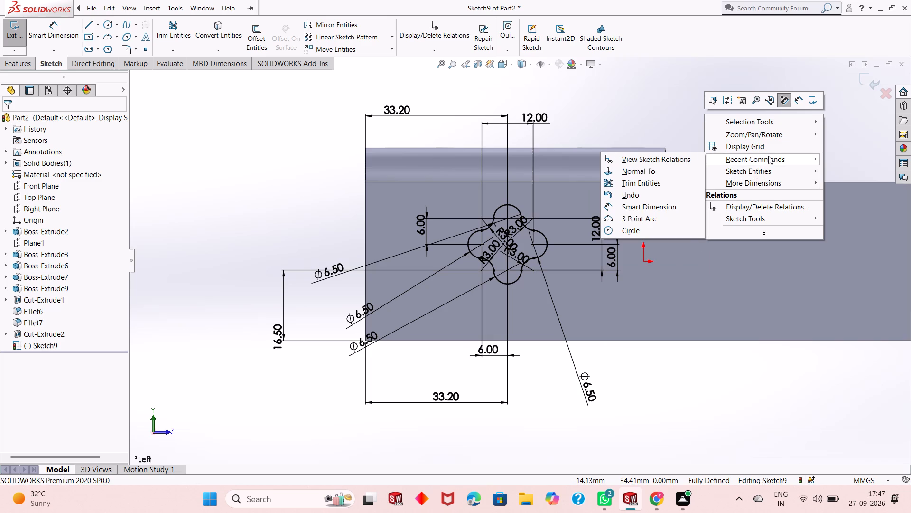
left_click(629, 112)
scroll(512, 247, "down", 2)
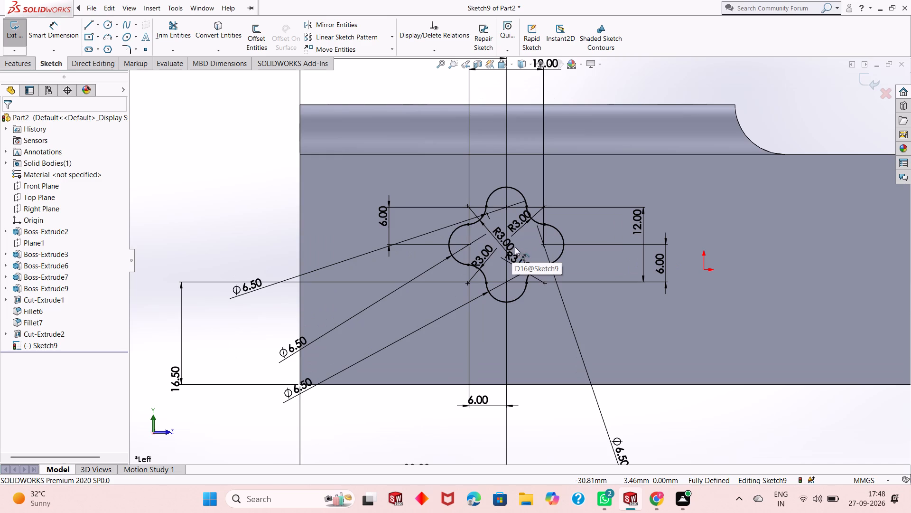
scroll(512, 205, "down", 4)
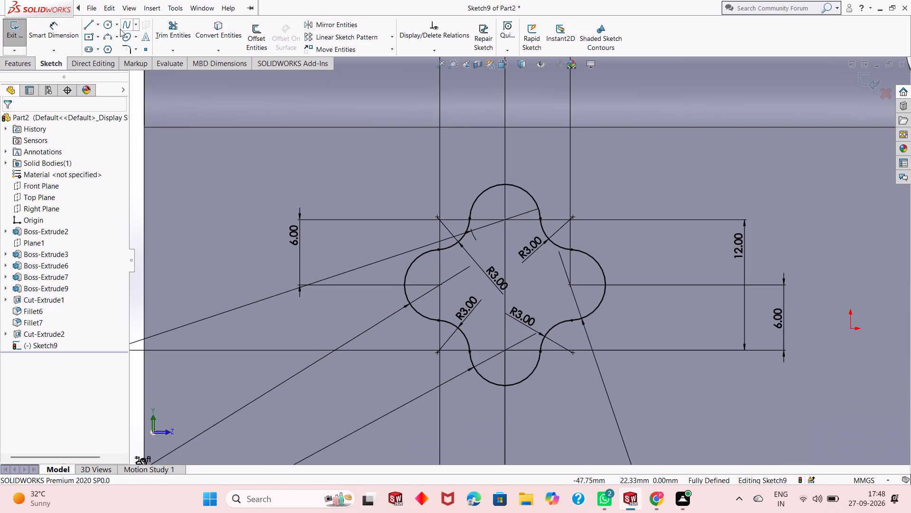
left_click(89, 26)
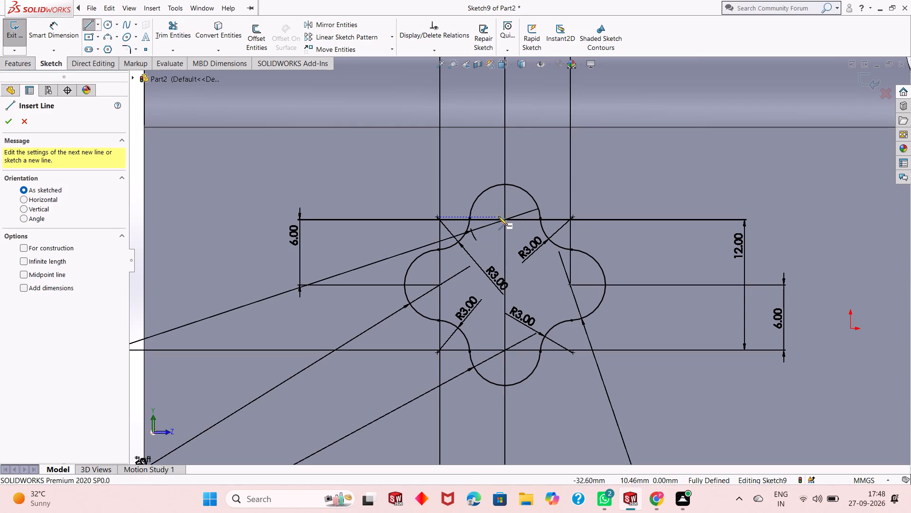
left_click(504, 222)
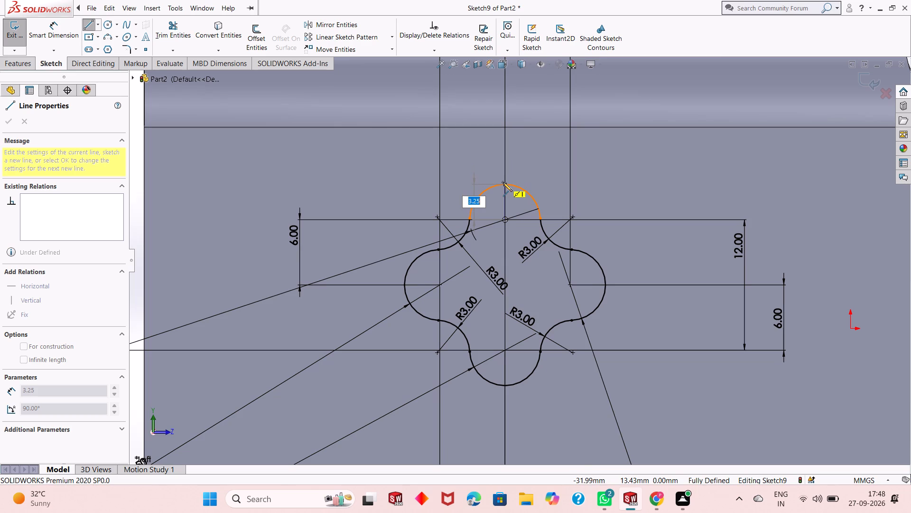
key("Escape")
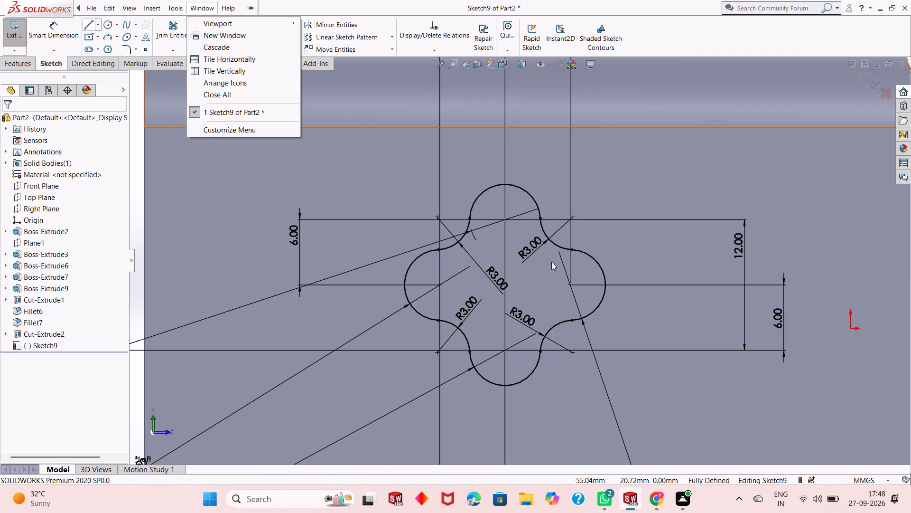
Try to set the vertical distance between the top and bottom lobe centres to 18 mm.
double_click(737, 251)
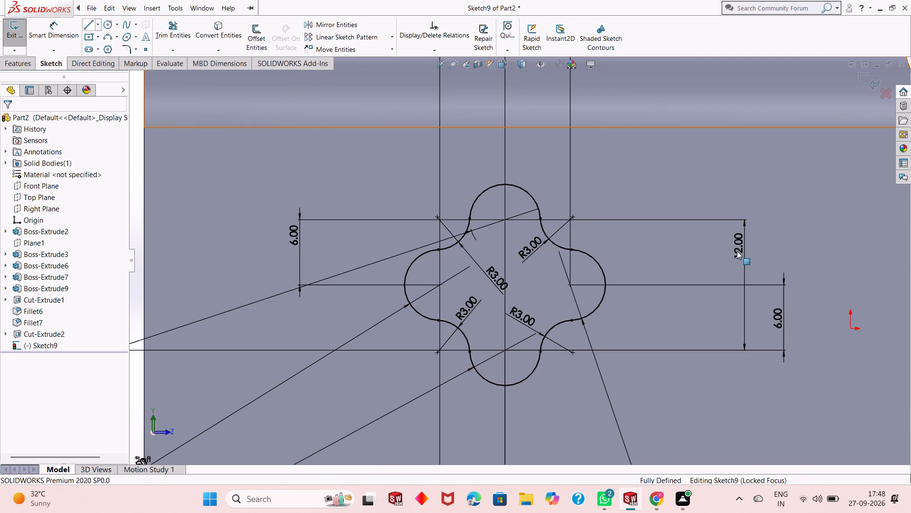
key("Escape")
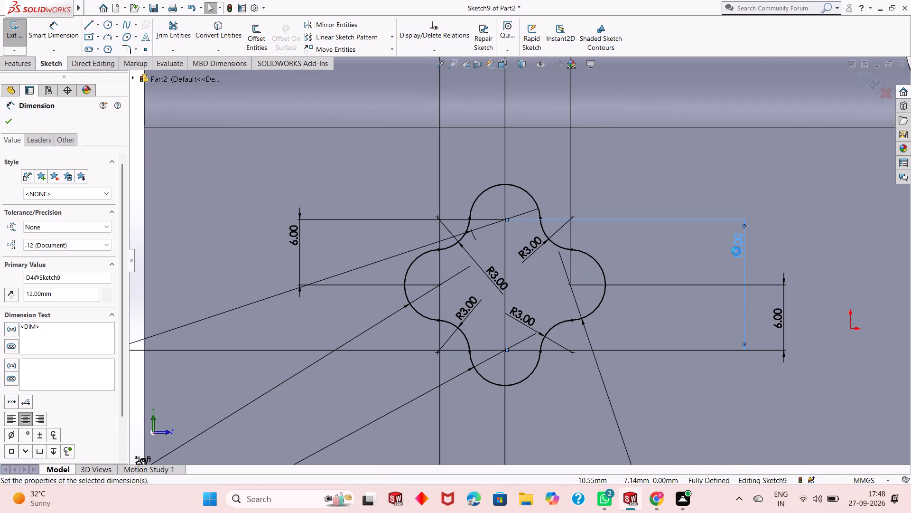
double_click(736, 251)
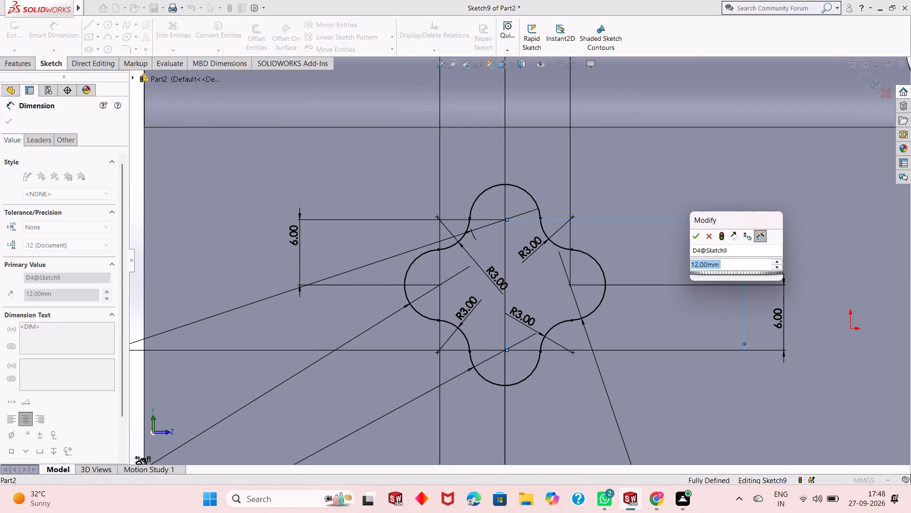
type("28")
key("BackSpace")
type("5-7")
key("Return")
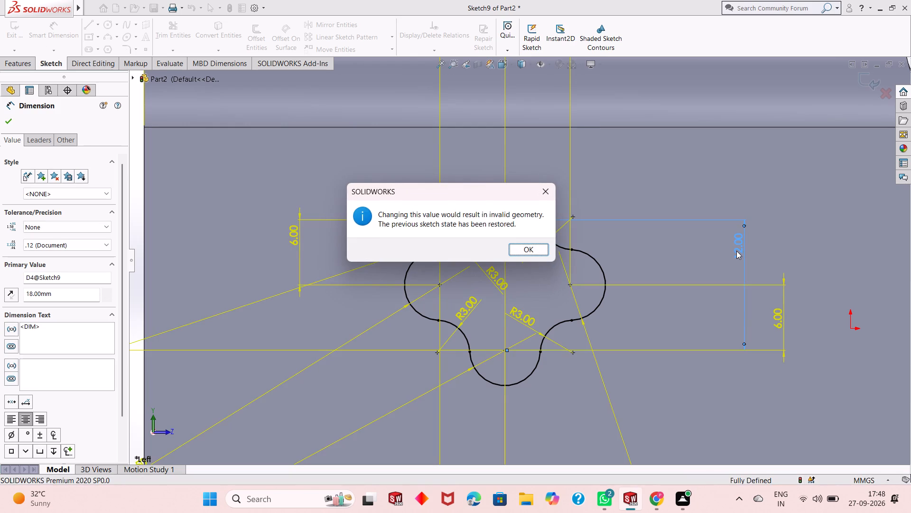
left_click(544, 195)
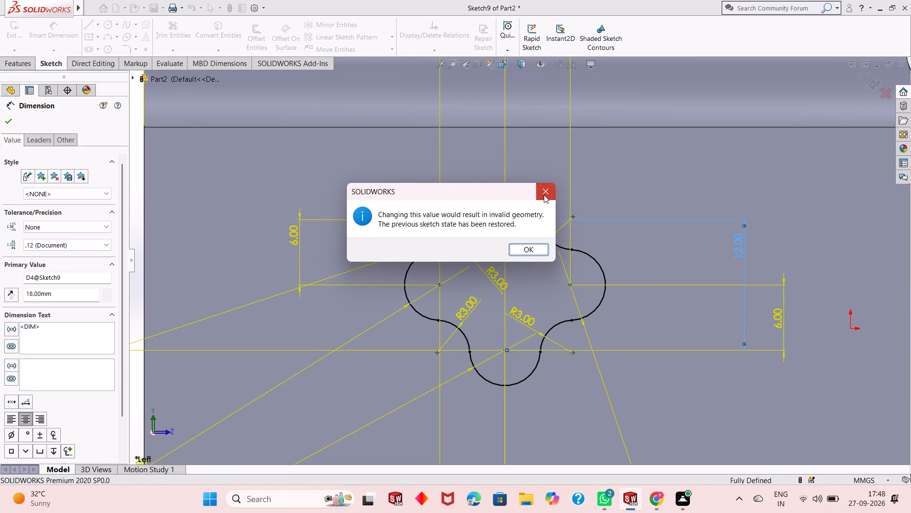
Undo the trims, tangent relations, R3 dimensions and four connecting arcs, going back to the four dimensioned 6.5 mm circles.
key("ctrl+z")
key("ctrl+z")
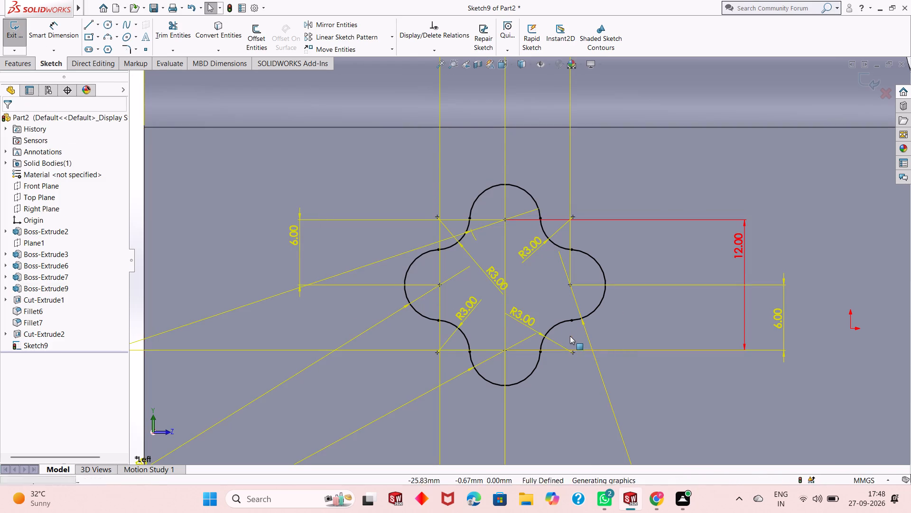
key("ctrl+z")
key("ctrl+z")
key("ctrl+z")
key("ctrl+z")
key("ctrl+z")
key("ctrl+z")
key("ctrl+z")
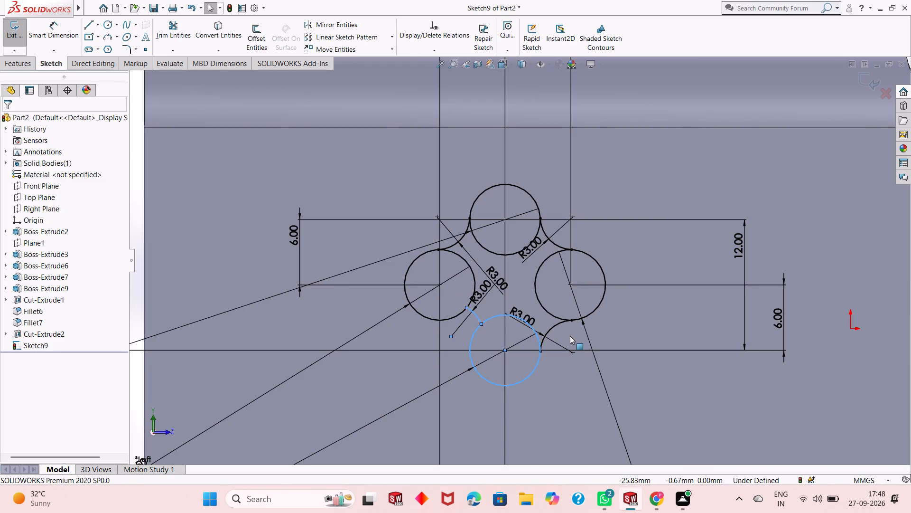
key("ctrl+z")
key("ctrl+z")
key("ctrl+z")
key("ctrl+z")
key("ctrl+z")
key("ctrl+z")
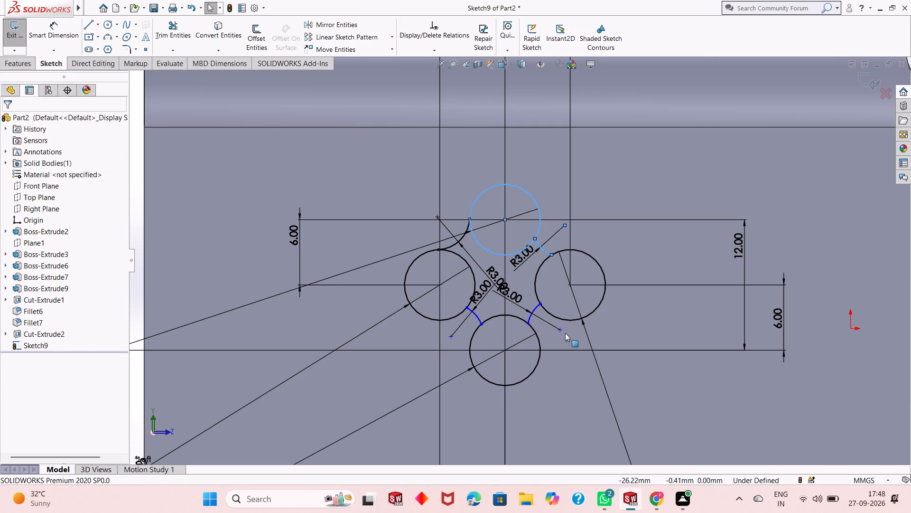
key("ctrl+z")
key("ctrl+z")
key("ctrl+z")
key("ctrl+z")
key("ctrl+z")
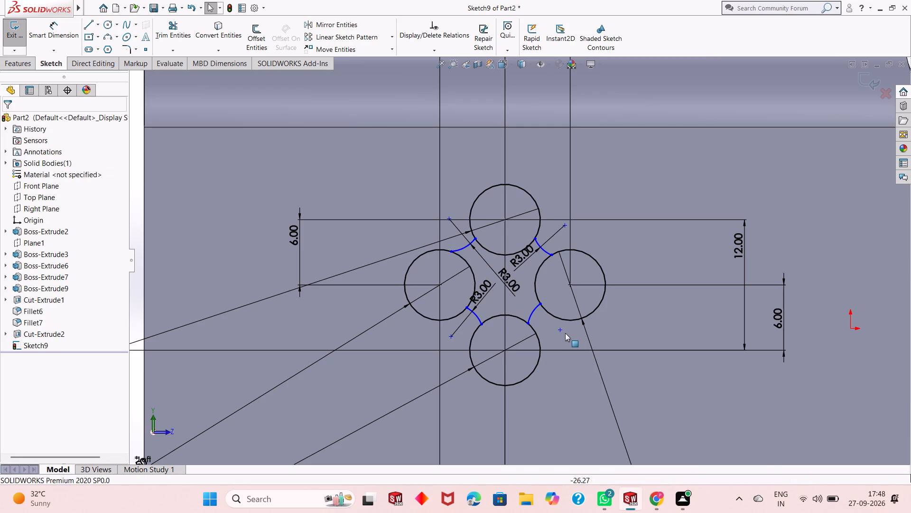
key("ctrl+z")
key("ctrl+z")
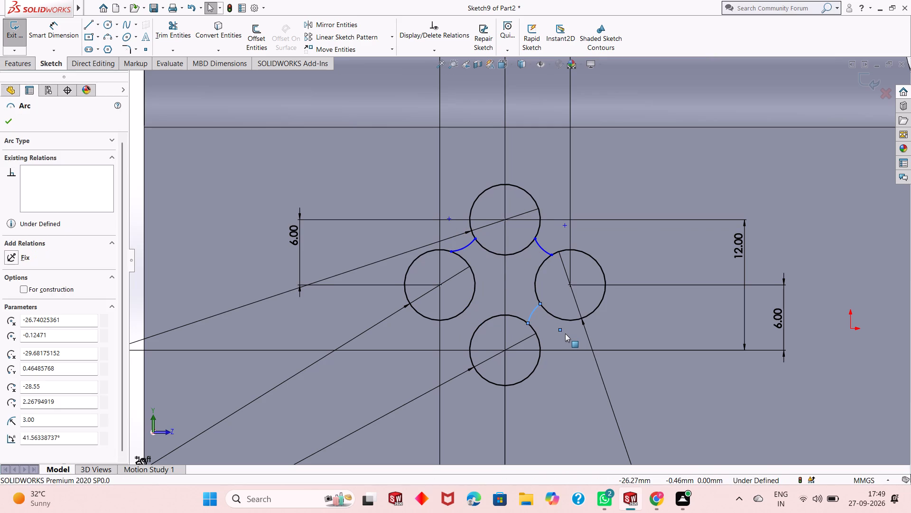
key("ctrl+z")
key("ctrl+z")
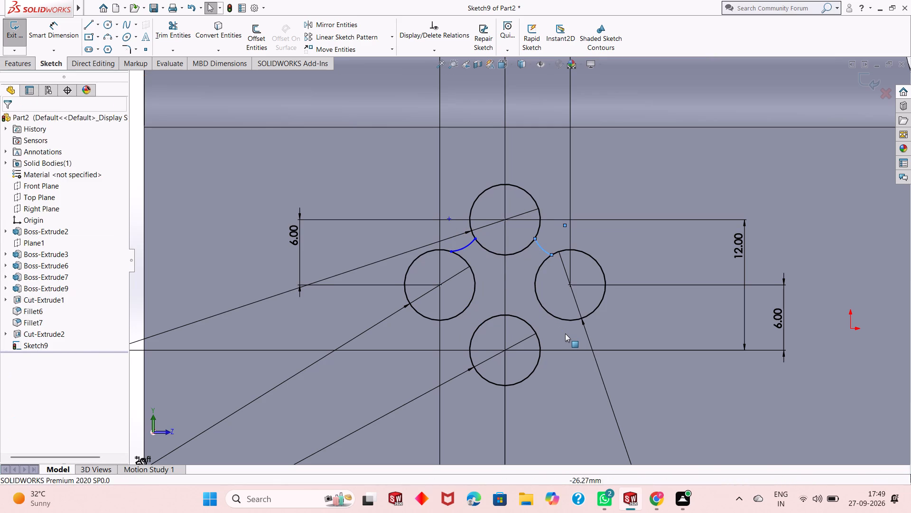
key("ctrl+z")
scroll(533, 321, "up", 1)
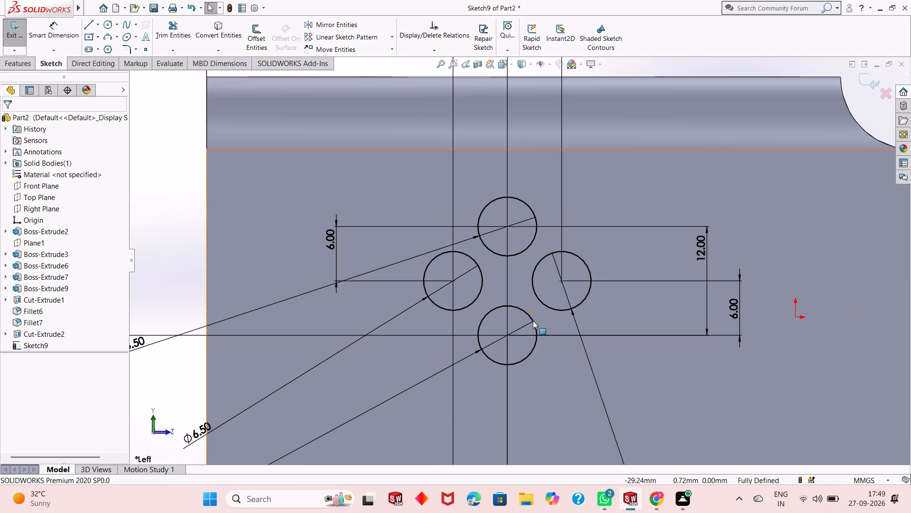
key("ctrl+z")
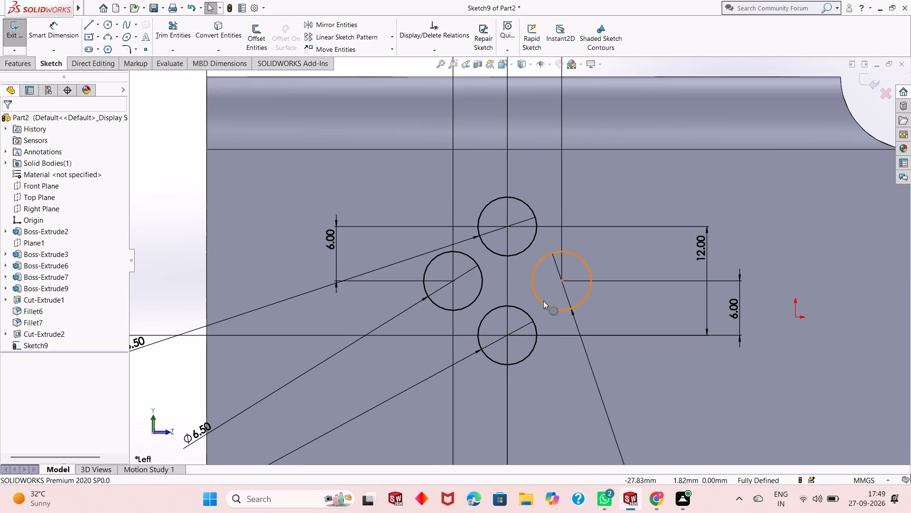
key("ctrl+y")
key("ctrl+y")
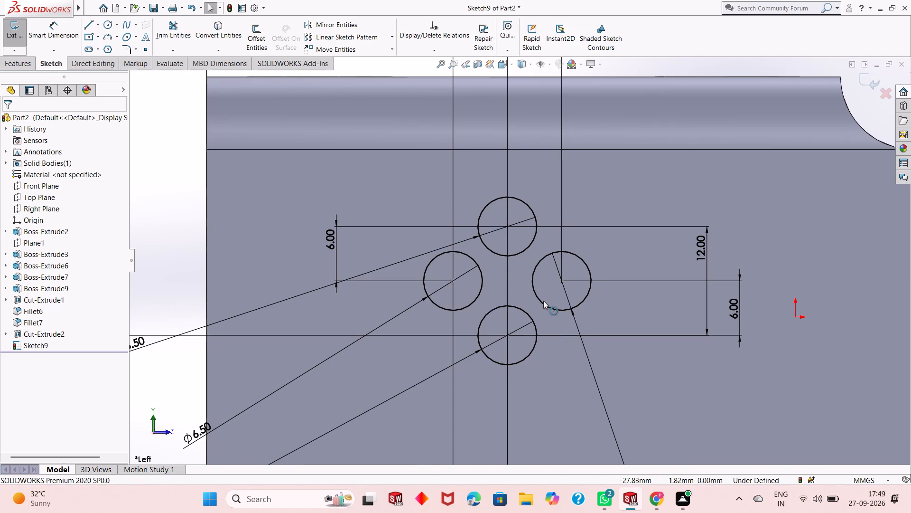
key("ctrl+z")
scroll(542, 300, "up", 1)
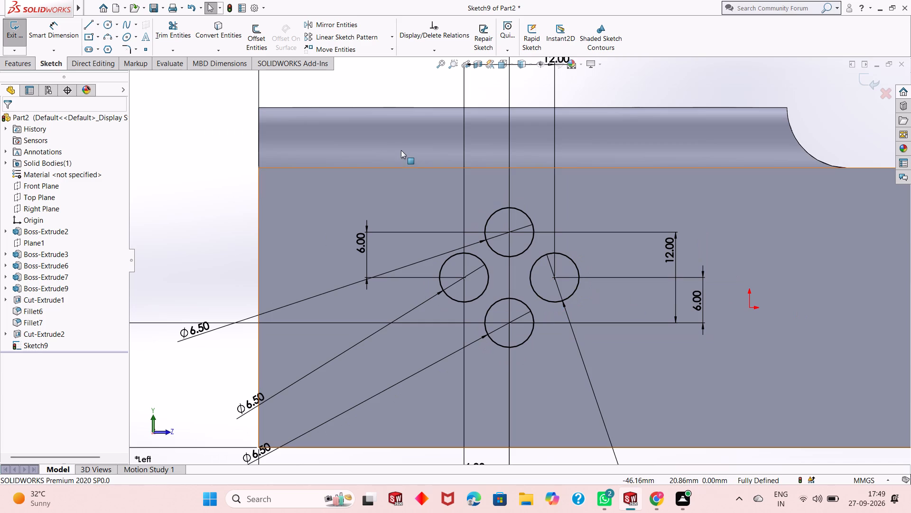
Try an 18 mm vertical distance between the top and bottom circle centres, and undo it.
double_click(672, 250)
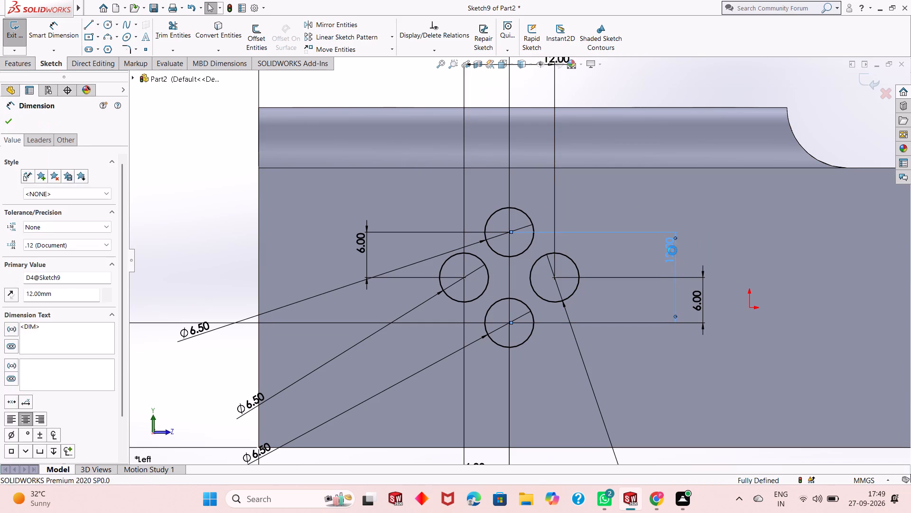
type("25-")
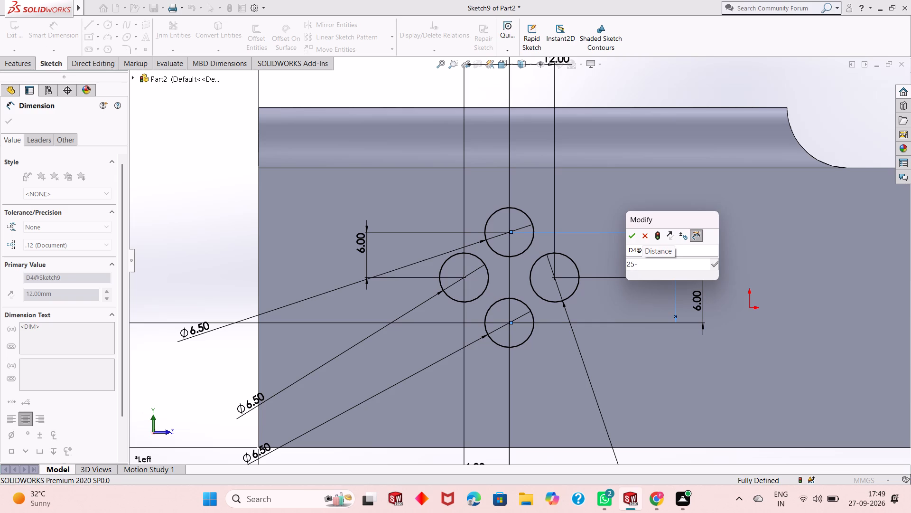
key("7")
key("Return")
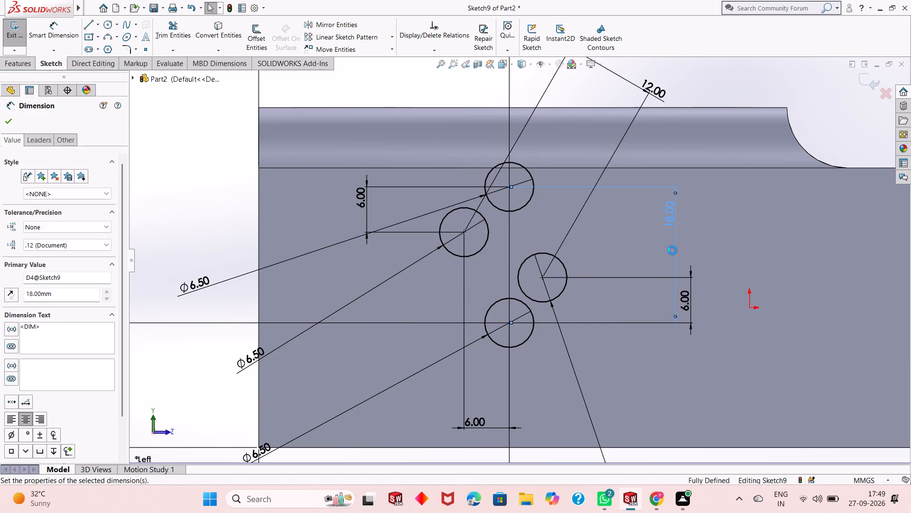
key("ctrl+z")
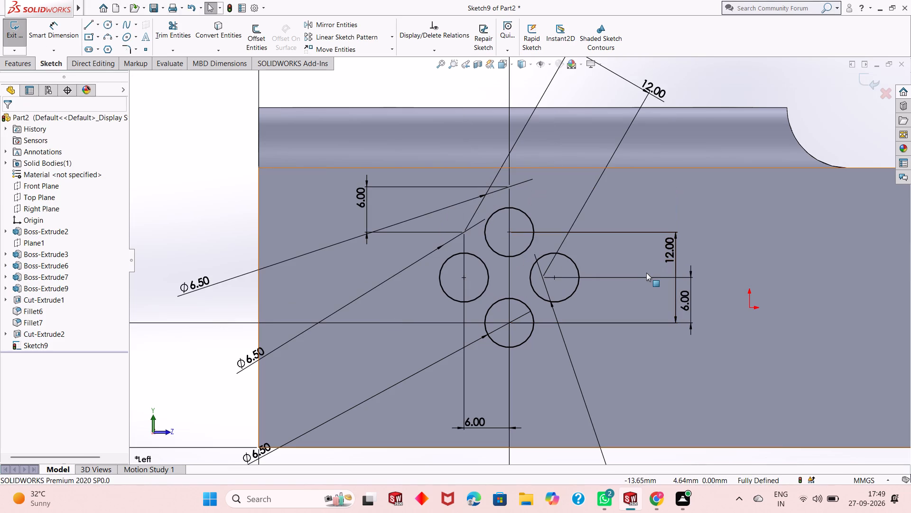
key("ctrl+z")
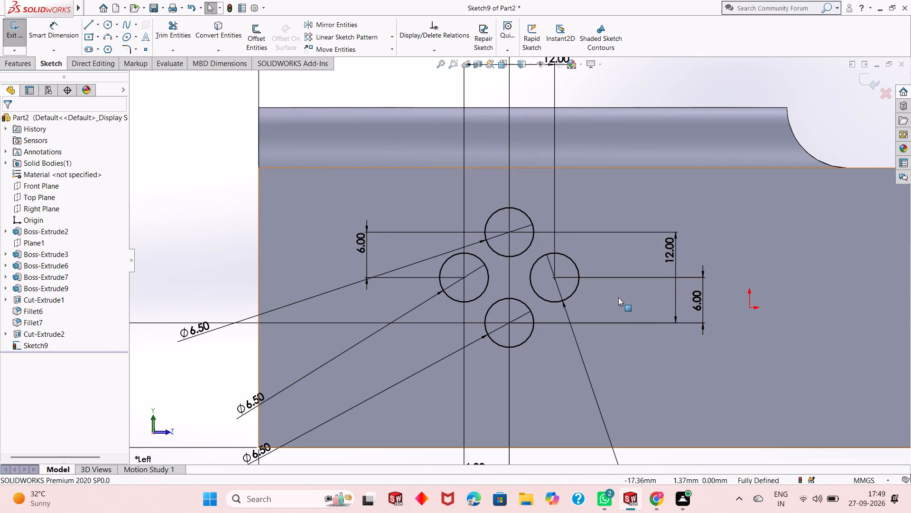
Delete the 6 mm vertical dimension between the top and left circles and the 6 mm horizontal dimension locating the left circle.
scroll(617, 298, "up", 1)
key("grave")
key("Escape")
key("Escape")
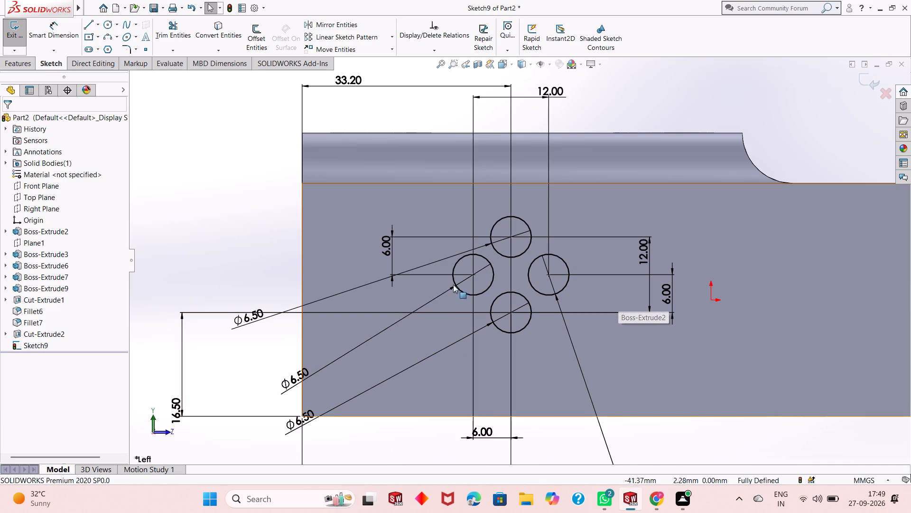
right_click(386, 242)
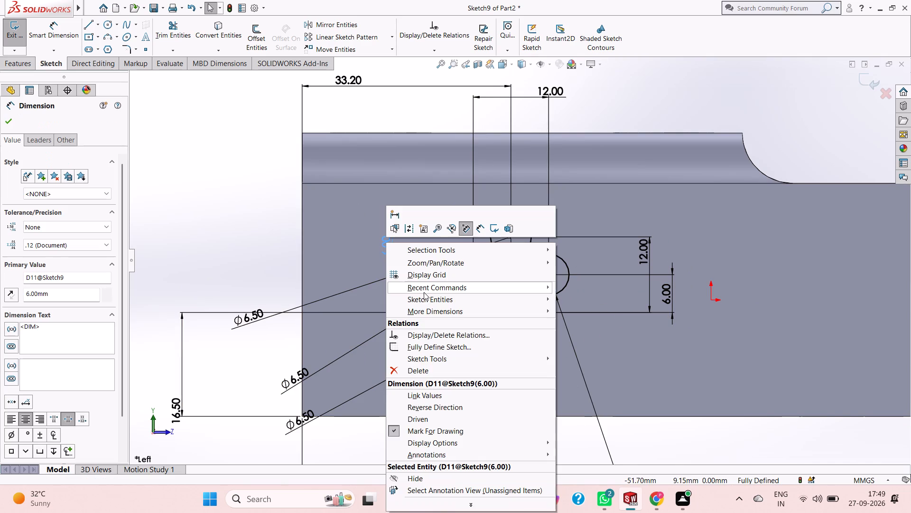
left_click(428, 371)
right_click(483, 435)
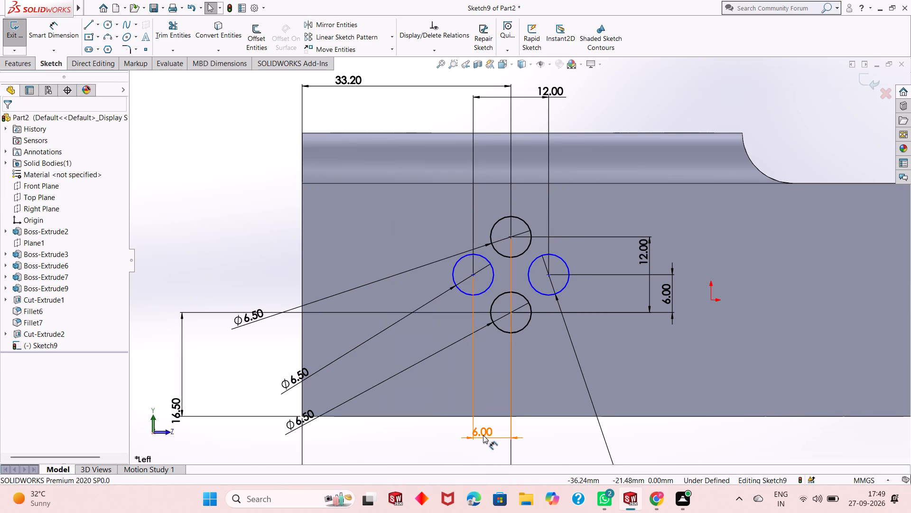
left_click(520, 374)
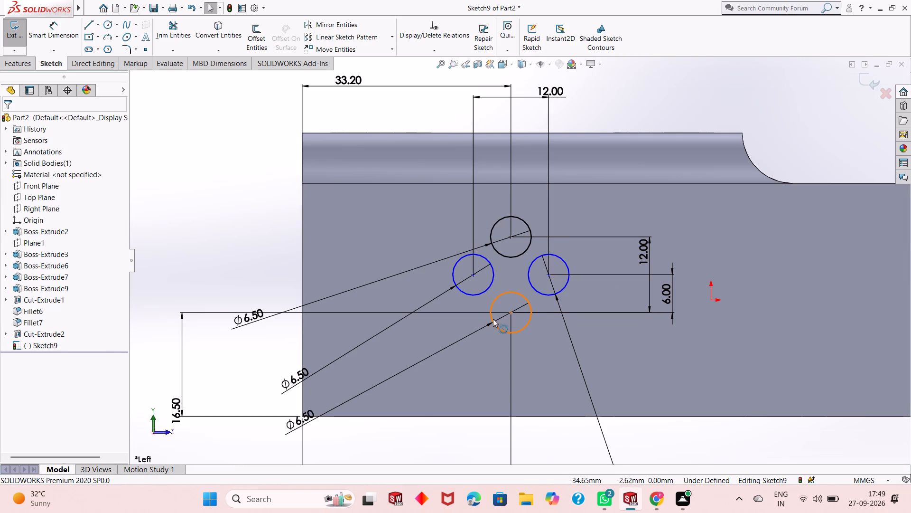
Set the vertical distance between the top and bottom circle centres to 18 mm.
double_click(640, 244)
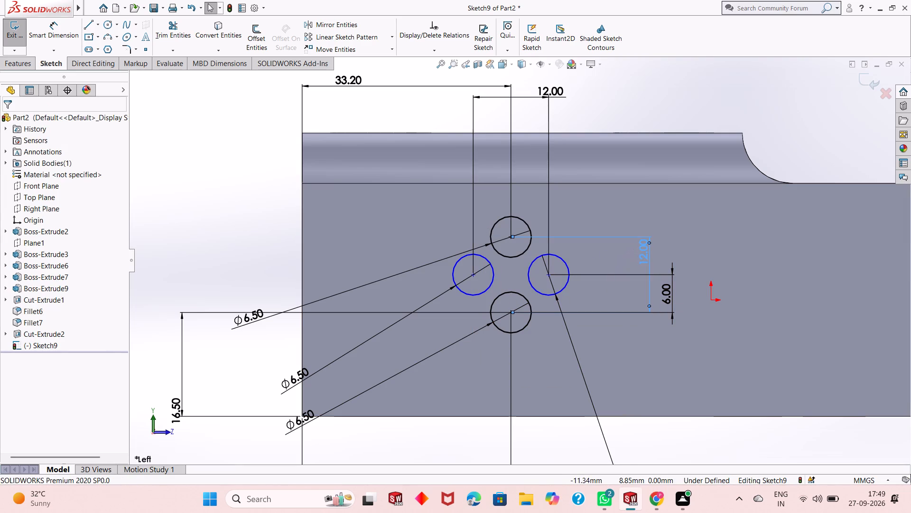
type("25-7")
key("Return")
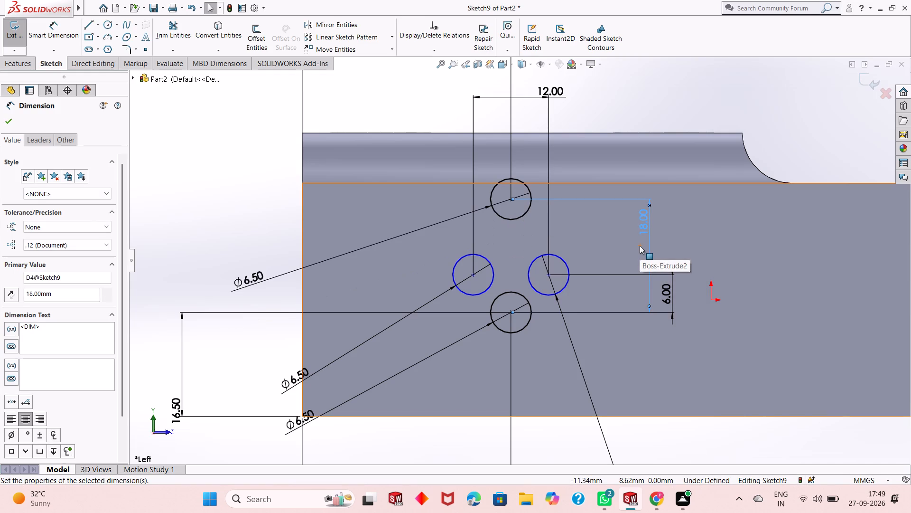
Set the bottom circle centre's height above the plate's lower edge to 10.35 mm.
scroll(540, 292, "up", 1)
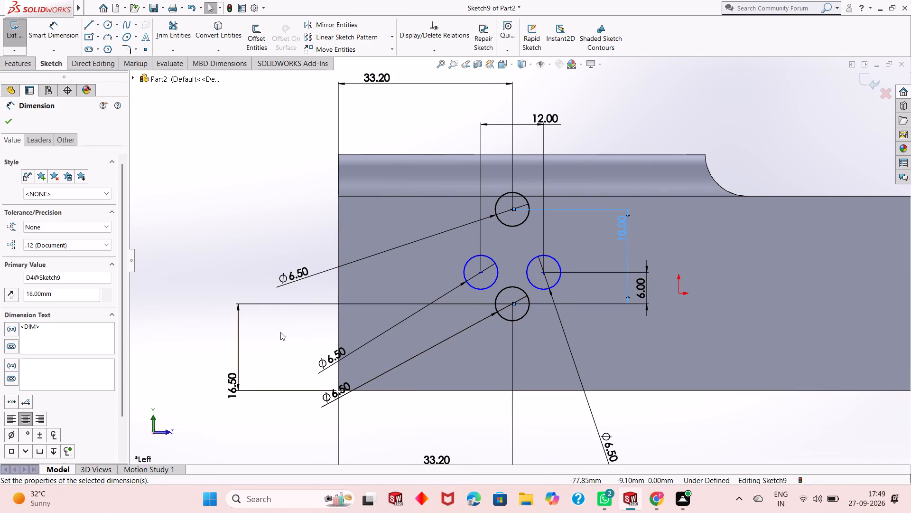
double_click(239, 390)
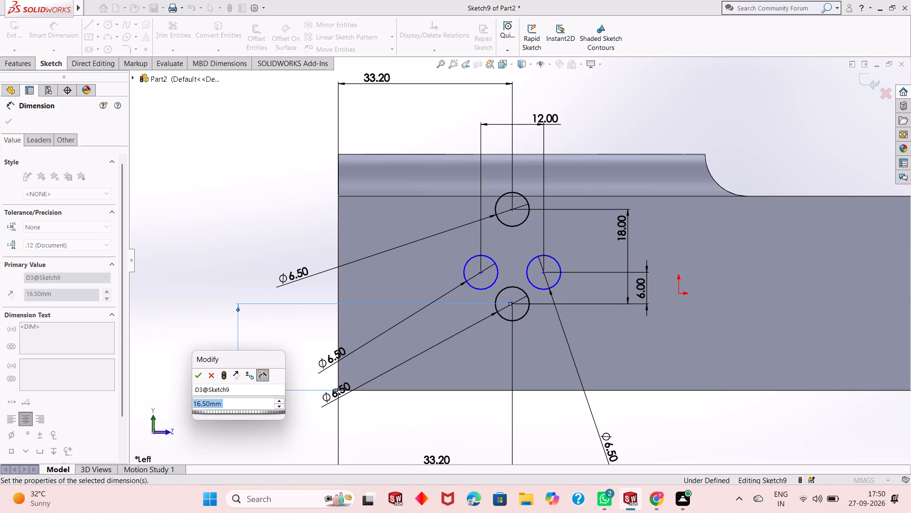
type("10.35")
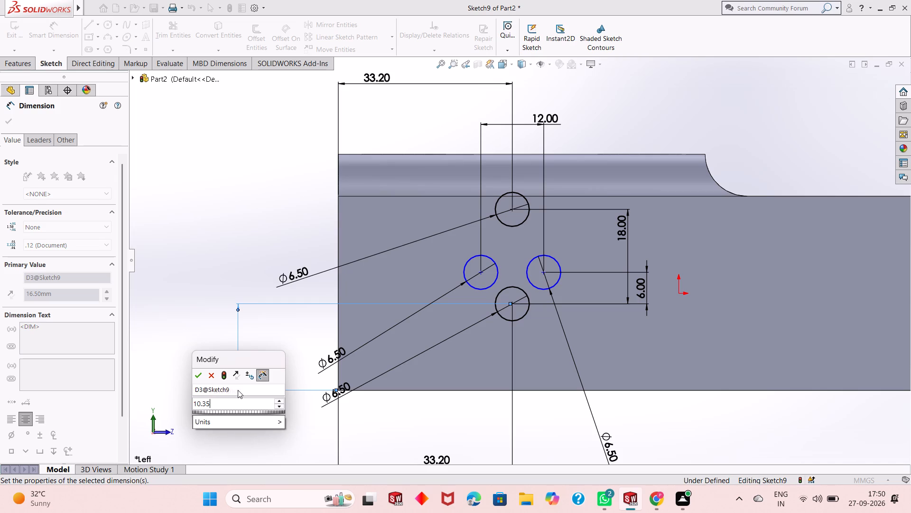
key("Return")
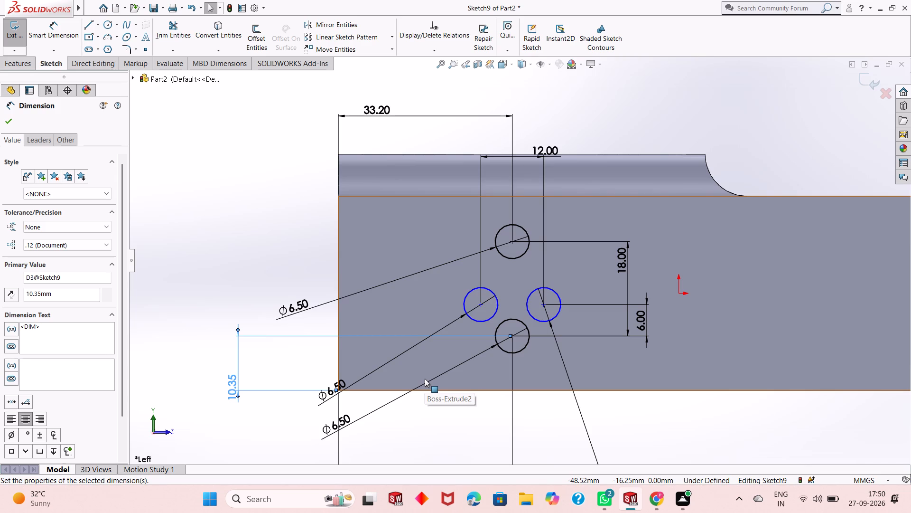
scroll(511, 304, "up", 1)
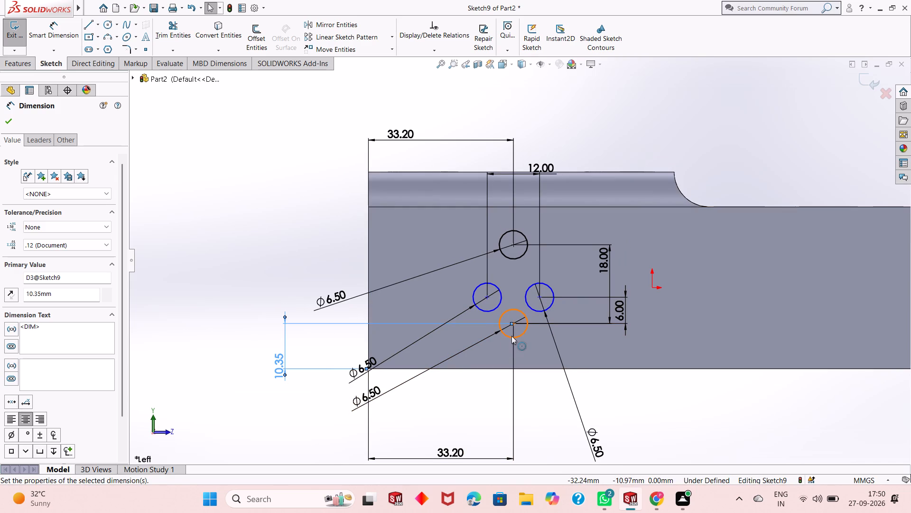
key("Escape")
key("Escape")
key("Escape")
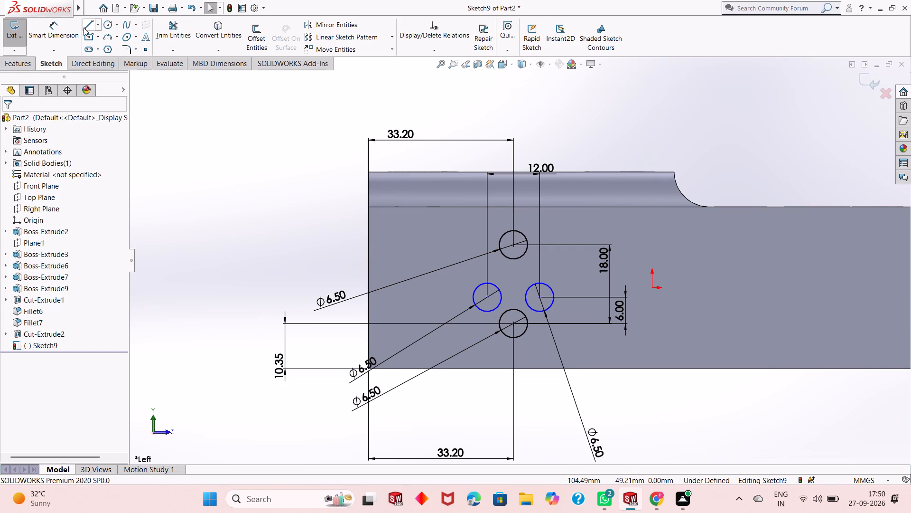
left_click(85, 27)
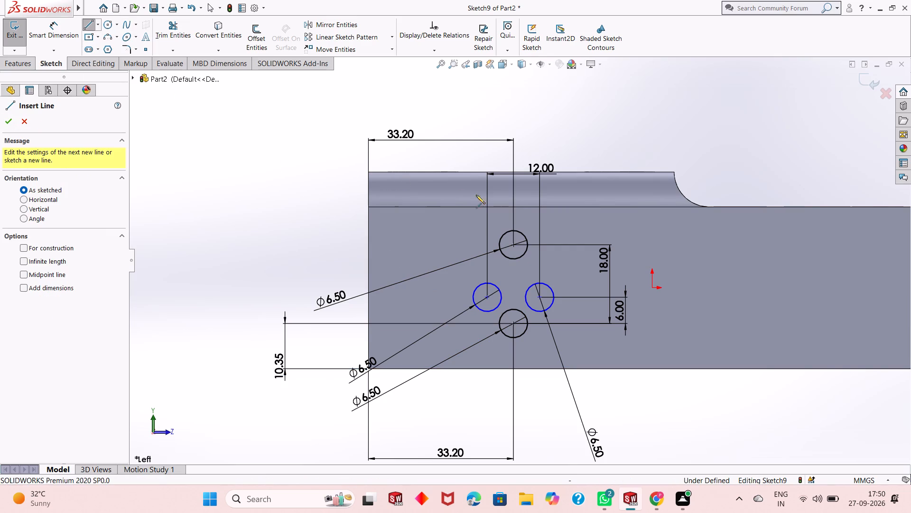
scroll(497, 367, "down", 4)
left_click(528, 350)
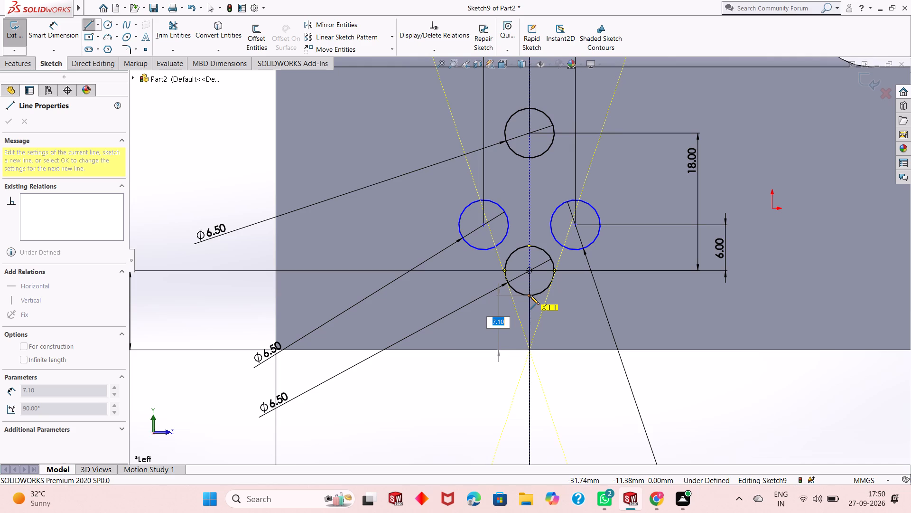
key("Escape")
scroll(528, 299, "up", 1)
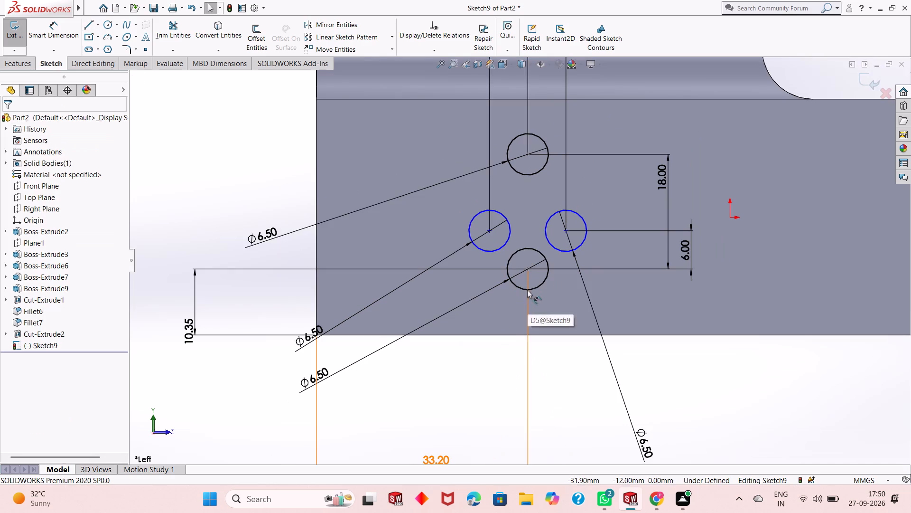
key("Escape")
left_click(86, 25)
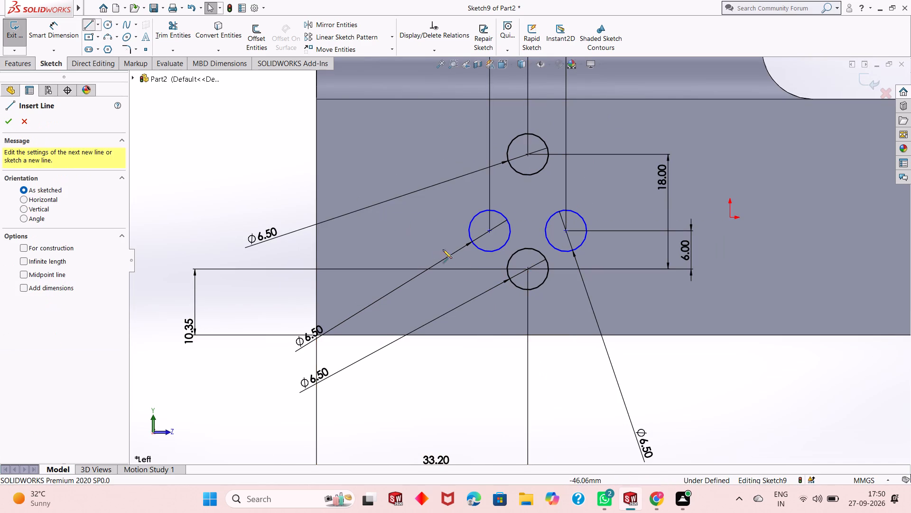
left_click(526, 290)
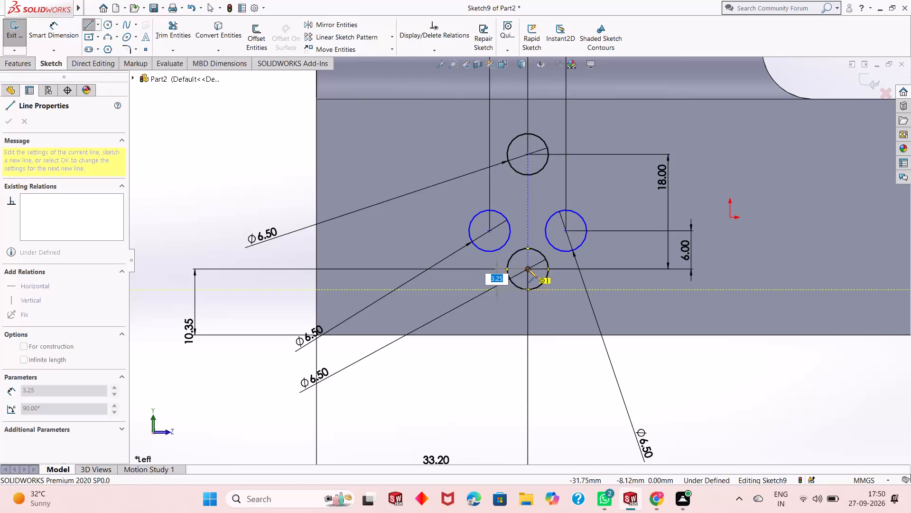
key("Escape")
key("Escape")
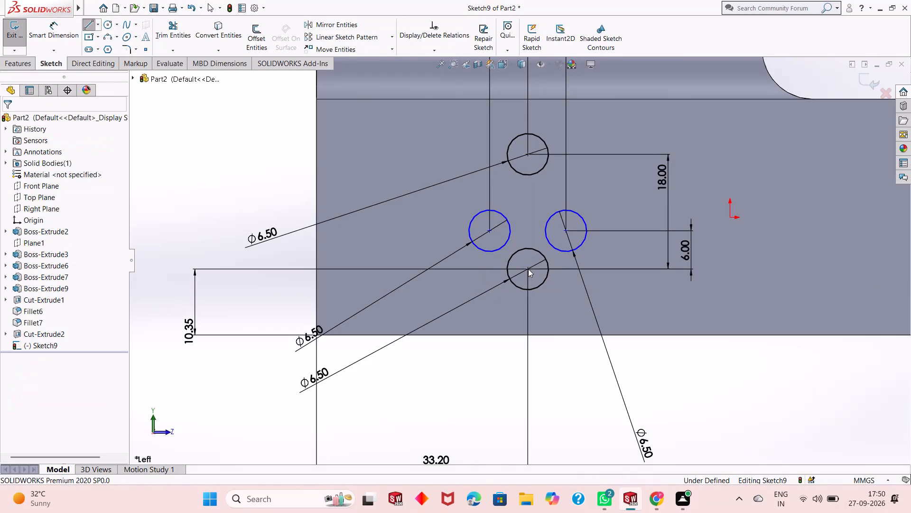
Set the bottom circle centre's height above the plate's lower edge to 13.5 mm.
scroll(469, 305, "up", 1)
scroll(259, 317, "up", 1)
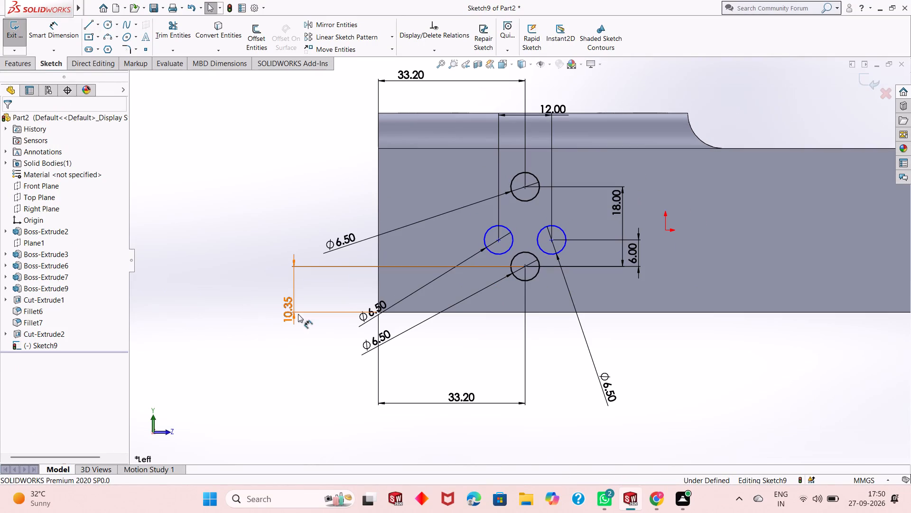
double_click(294, 310)
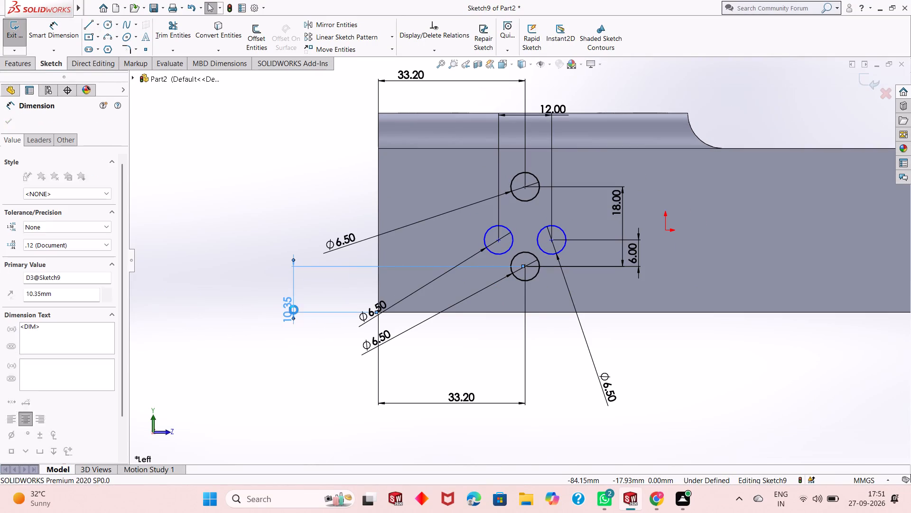
type("13.5")
key("Return")
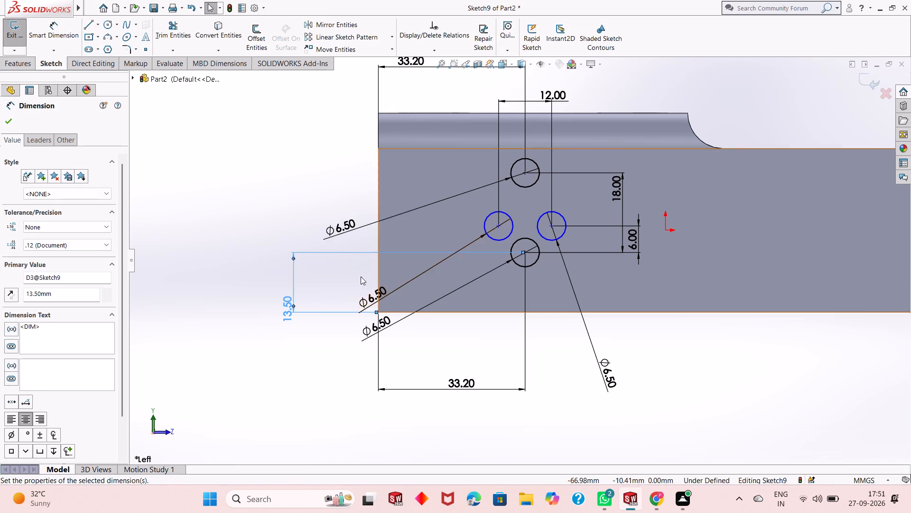
scroll(349, 281, "up", 2)
scroll(624, 252, "down", 2)
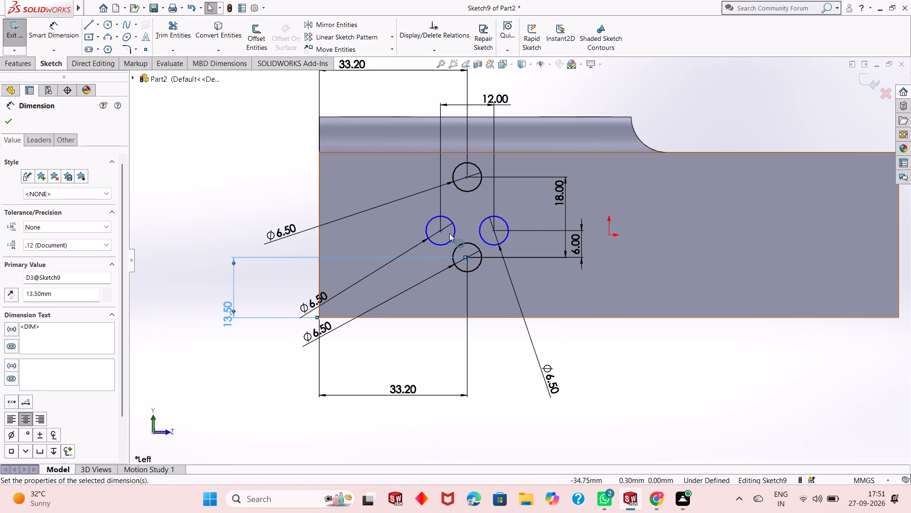
left_click(12, 117)
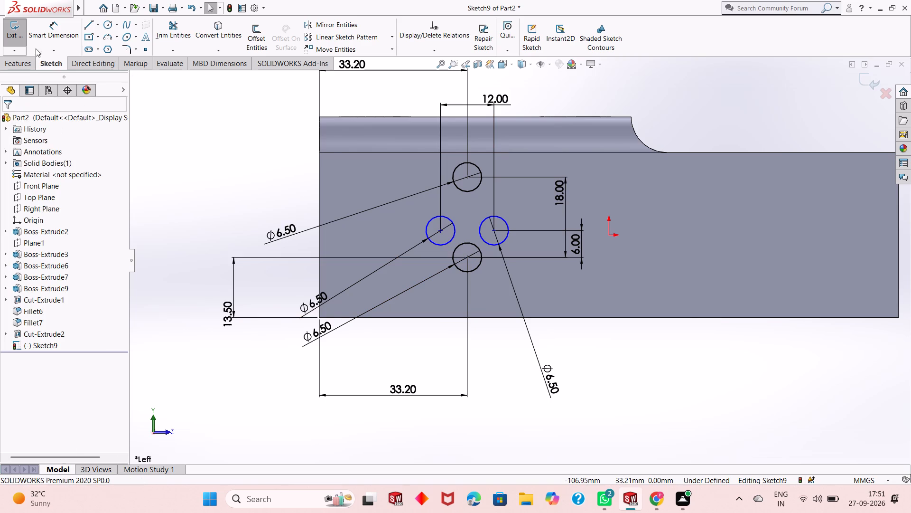
Set the vertical distance between the bottom and right circle centres to 9 mm.
left_click(46, 39)
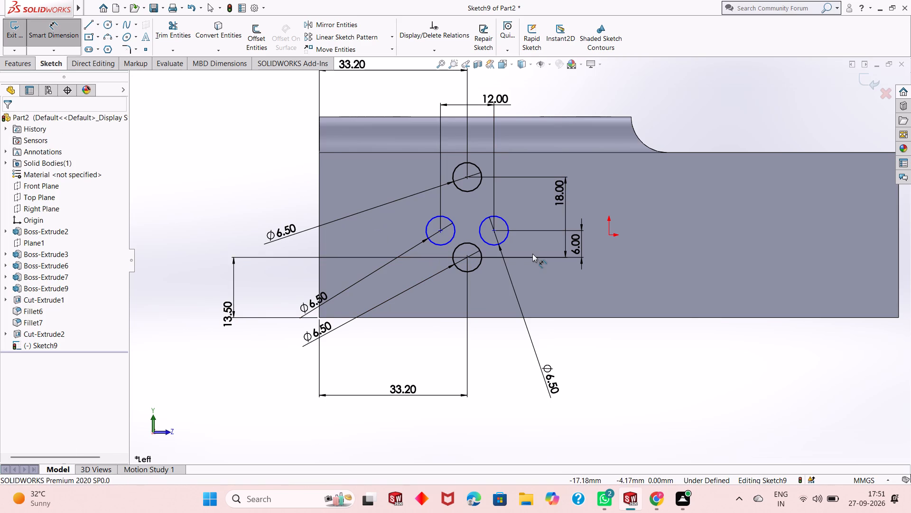
double_click(578, 247)
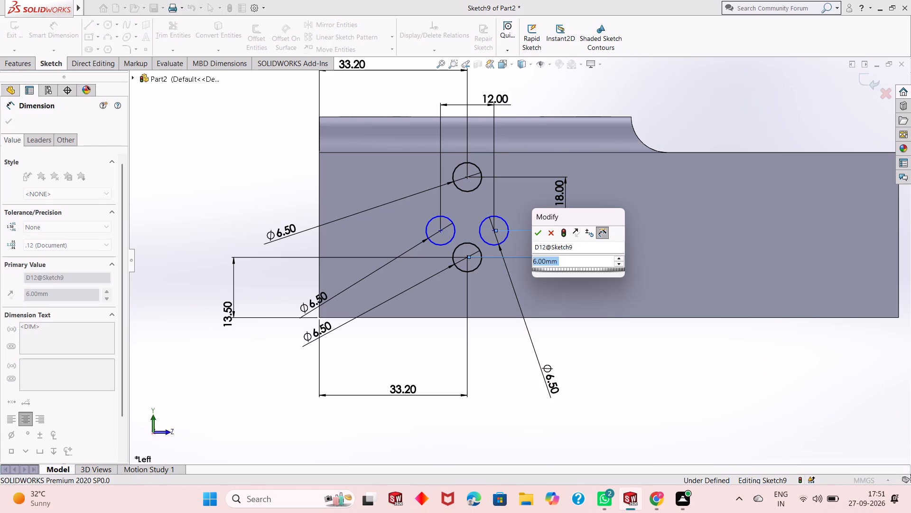
key("9")
key("Return")
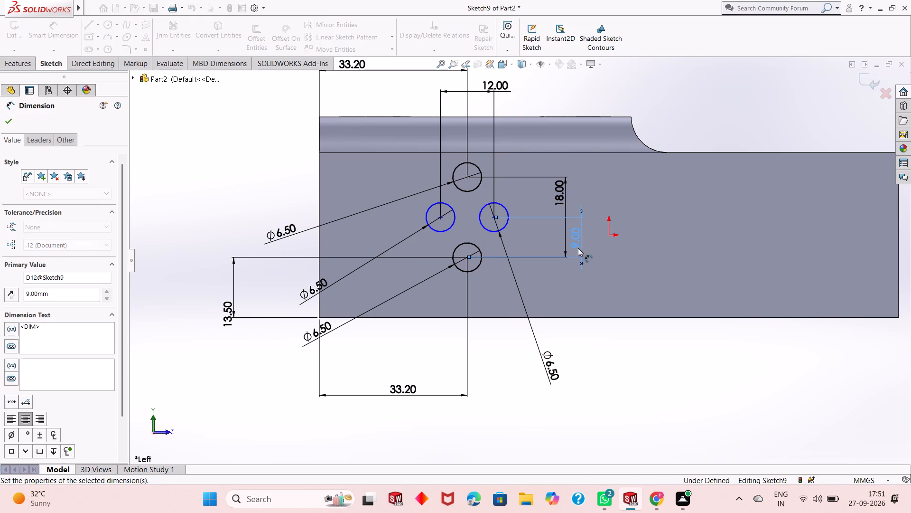
Set the horizontal distance between the left and right circle centres to 18 mm.
scroll(515, 242, "up", 1)
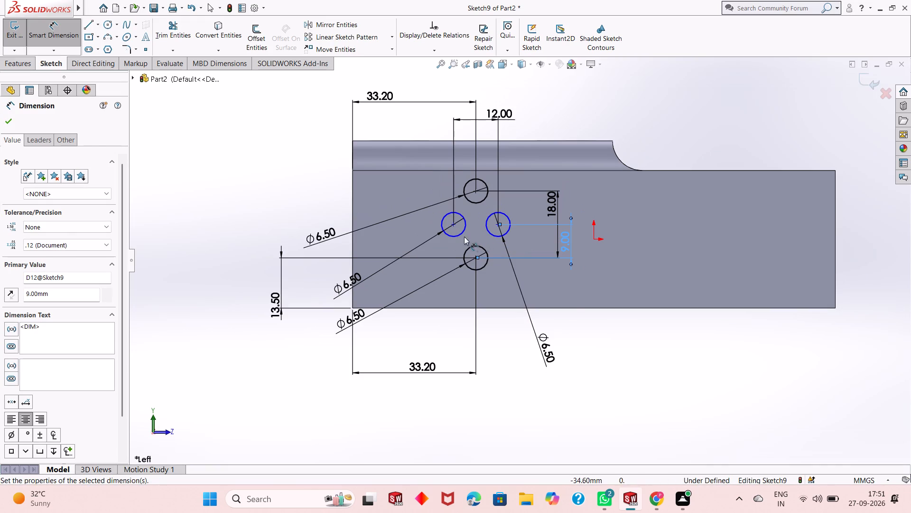
triple_click(496, 111)
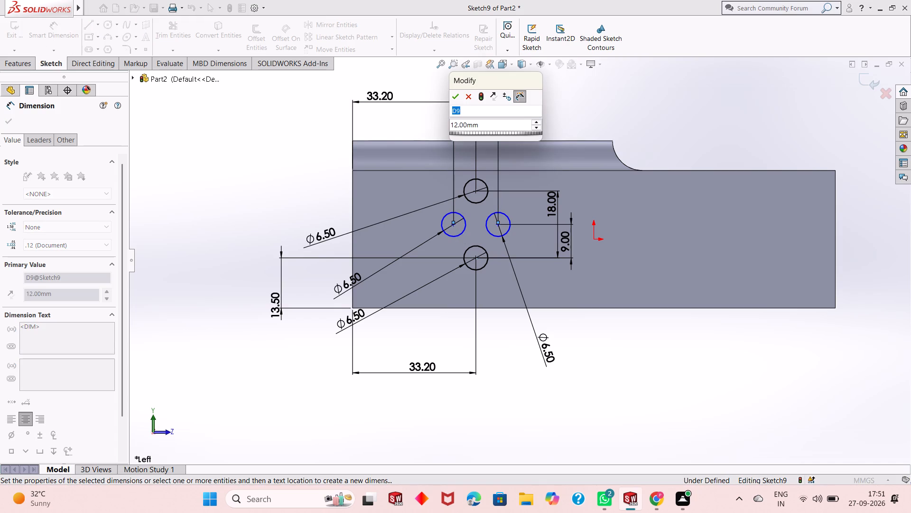
key("Escape")
key("Escape")
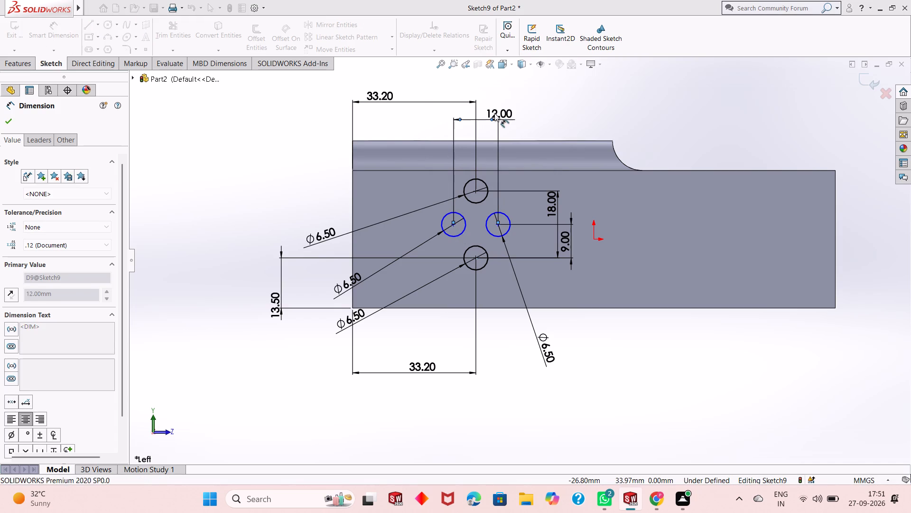
double_click(494, 114)
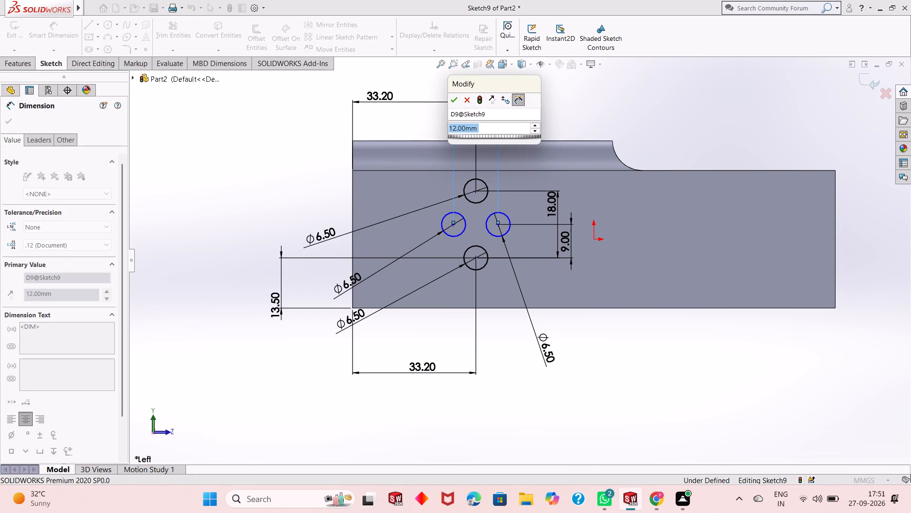
type("18")
key("Return")
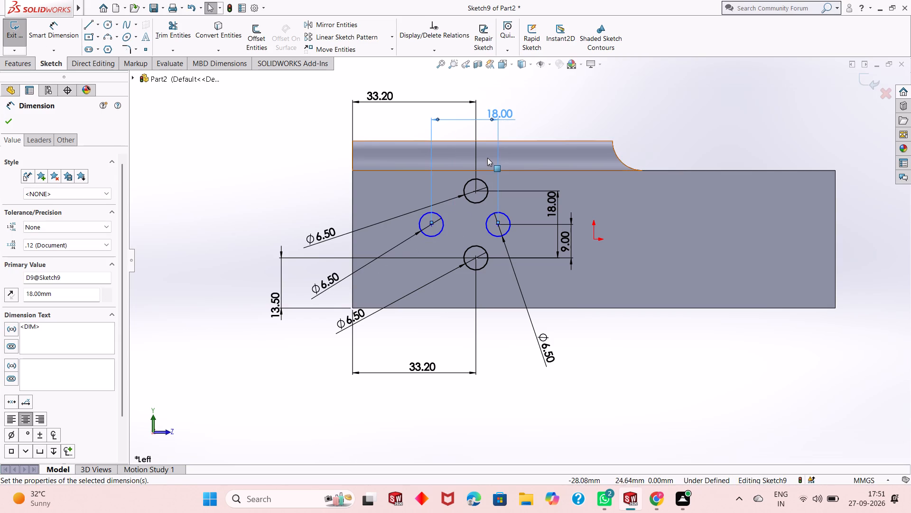
key("Escape")
Add a 9 mm horizontal dimension between the top and left circle centres.
left_click(53, 34)
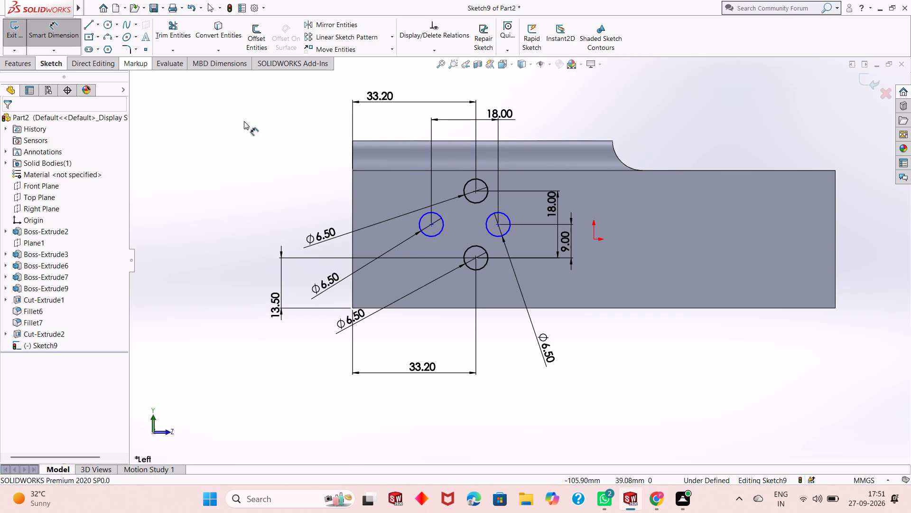
left_click(477, 193)
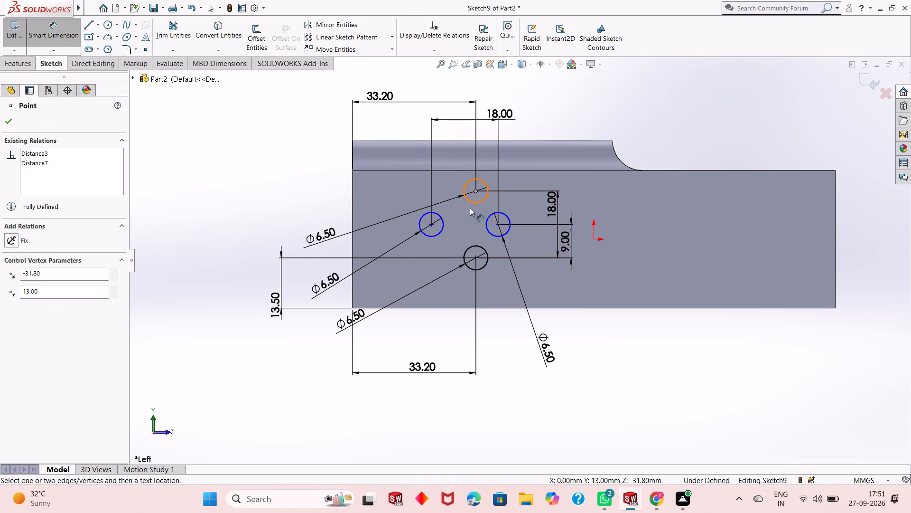
left_click(431, 226)
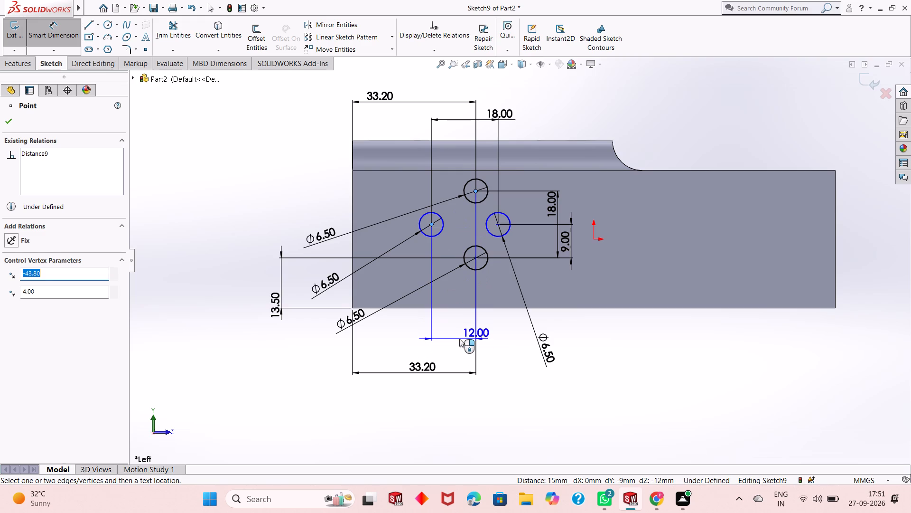
left_click(459, 339)
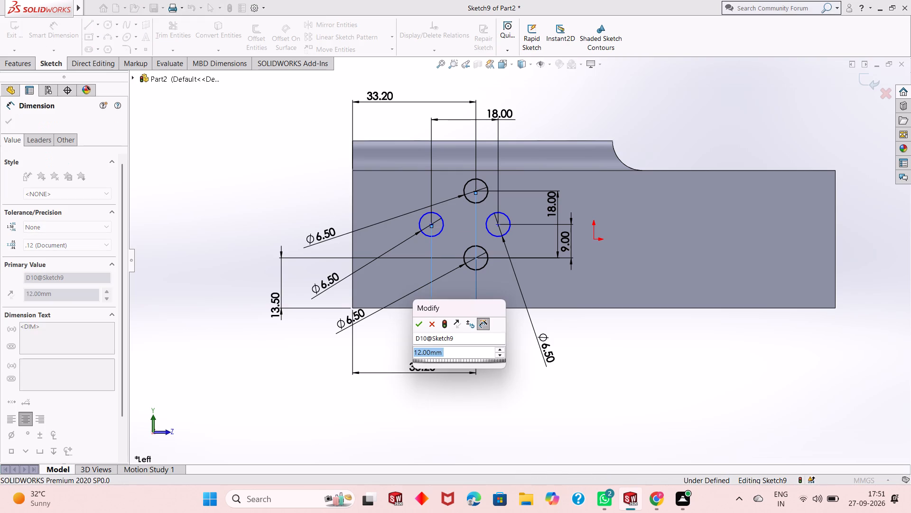
key("9")
key("Return")
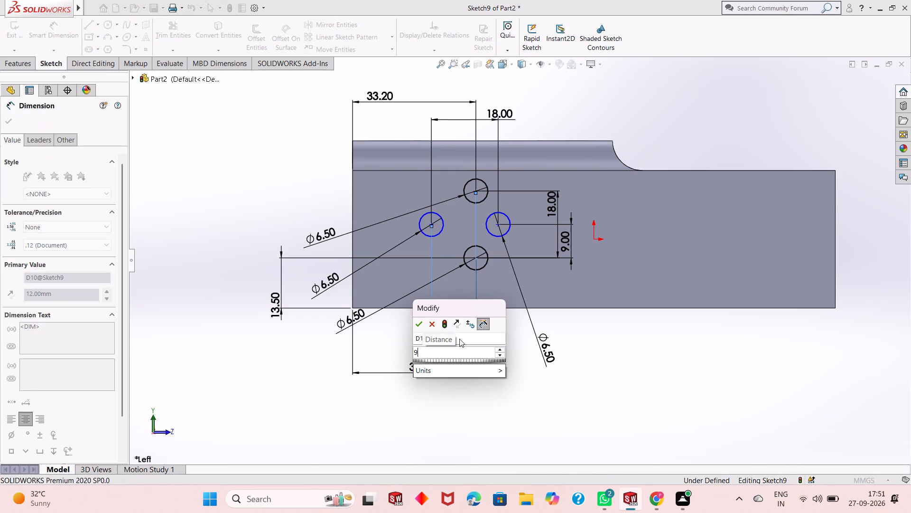
Dimension the horizontal distance between the bottom and right circle centres.
scroll(474, 221, "down", 1)
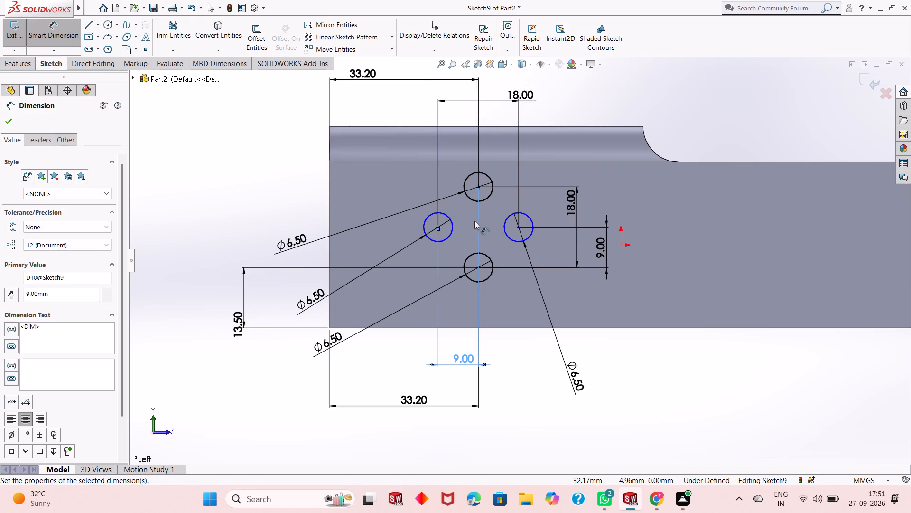
scroll(475, 223, "down", 1)
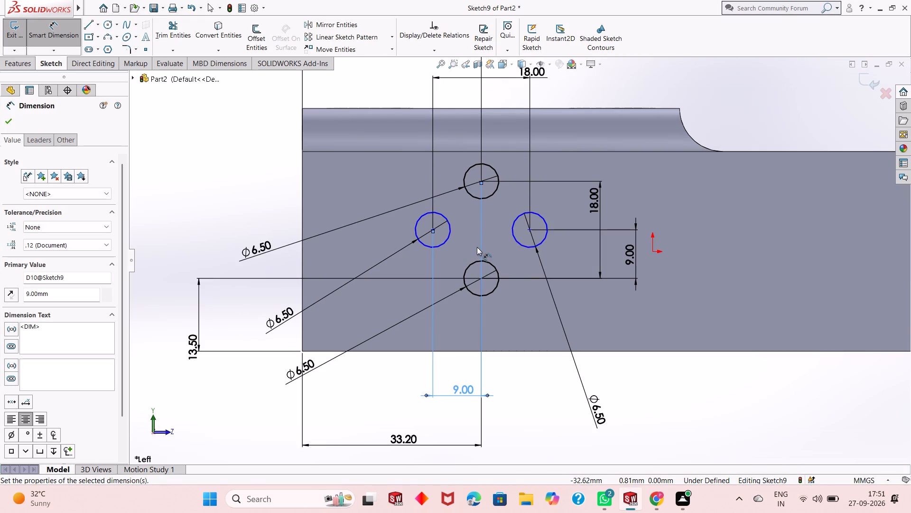
left_click(529, 229)
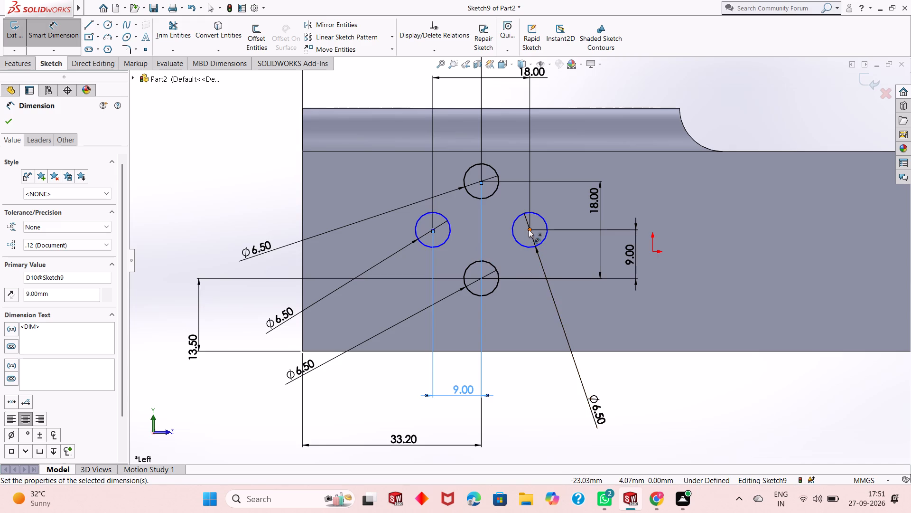
left_click(482, 279)
left_click(518, 370)
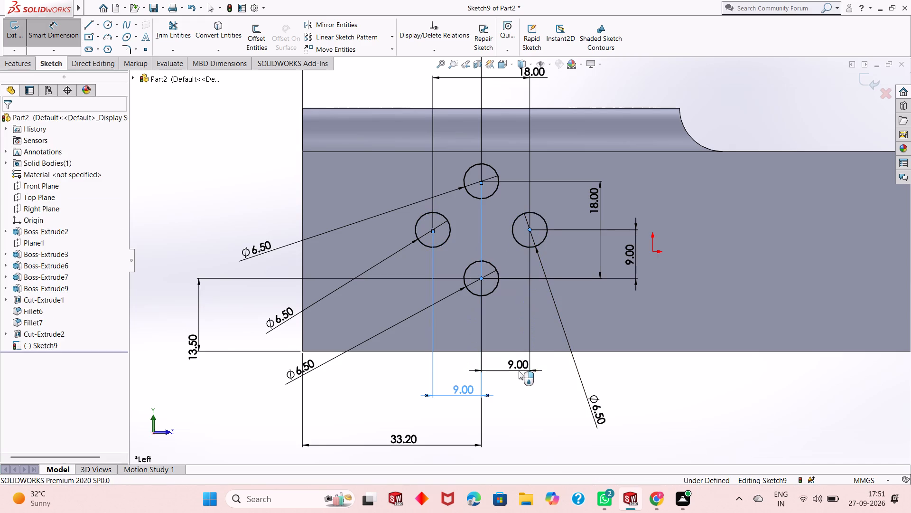
left_click(482, 355)
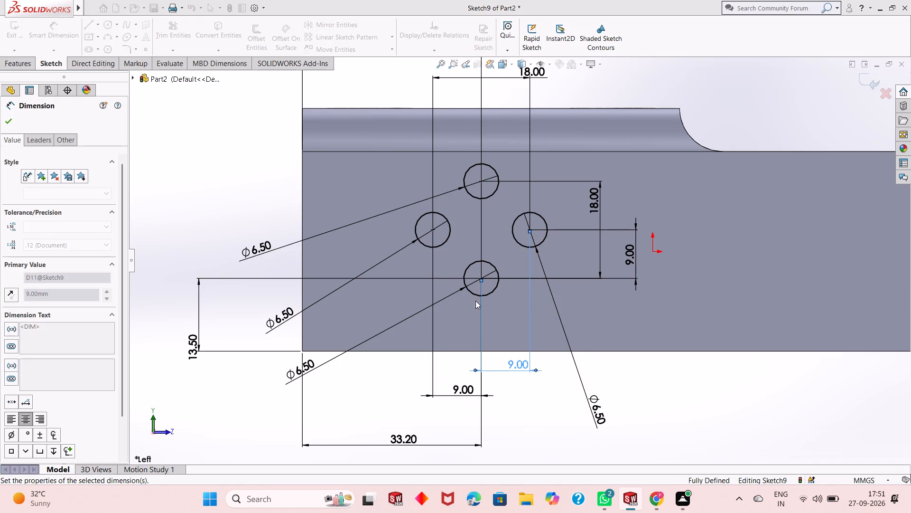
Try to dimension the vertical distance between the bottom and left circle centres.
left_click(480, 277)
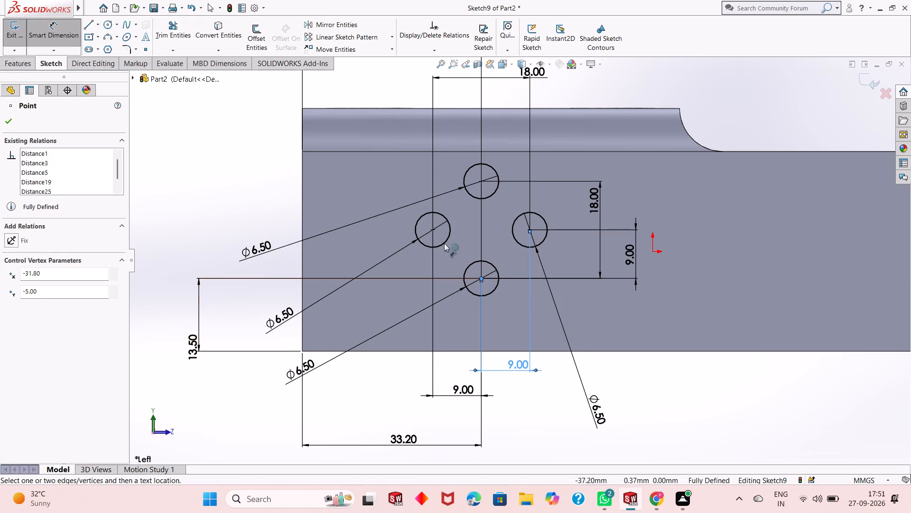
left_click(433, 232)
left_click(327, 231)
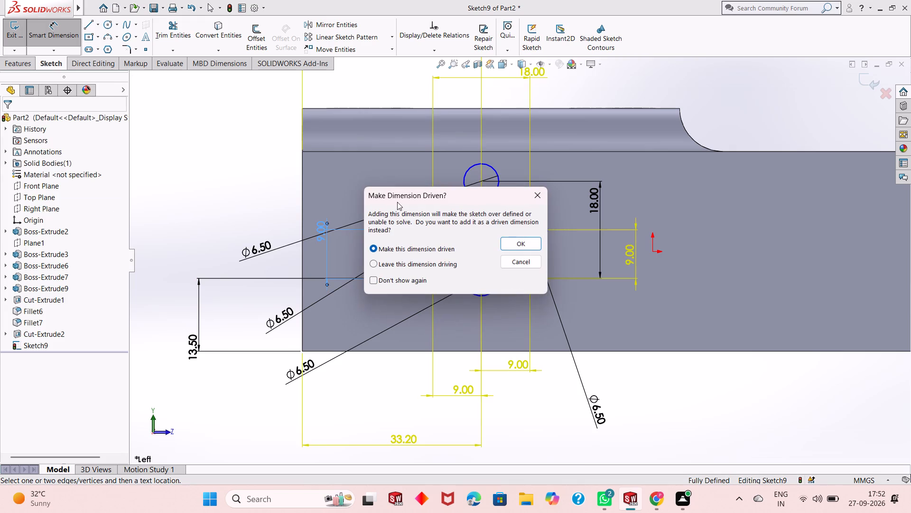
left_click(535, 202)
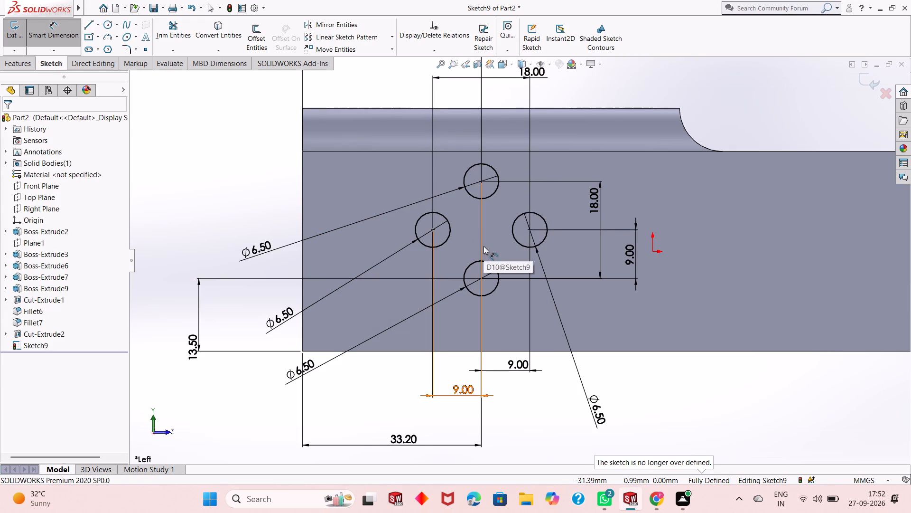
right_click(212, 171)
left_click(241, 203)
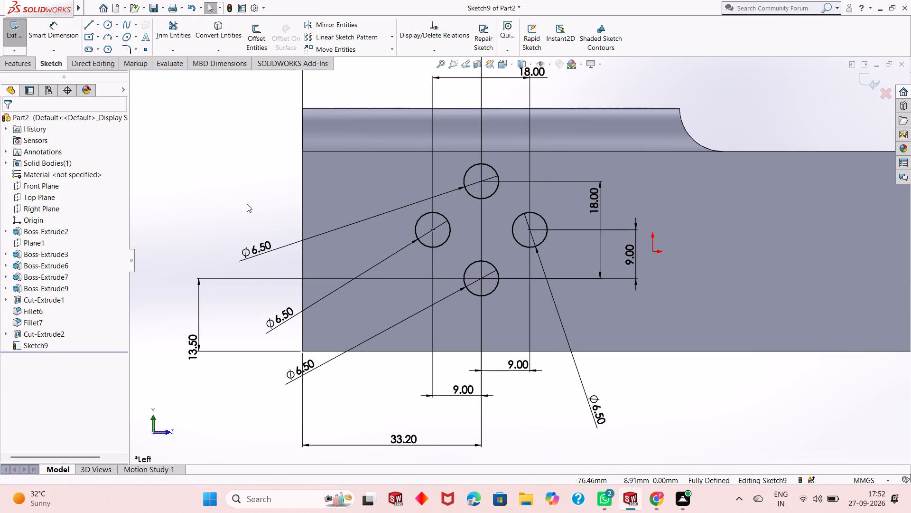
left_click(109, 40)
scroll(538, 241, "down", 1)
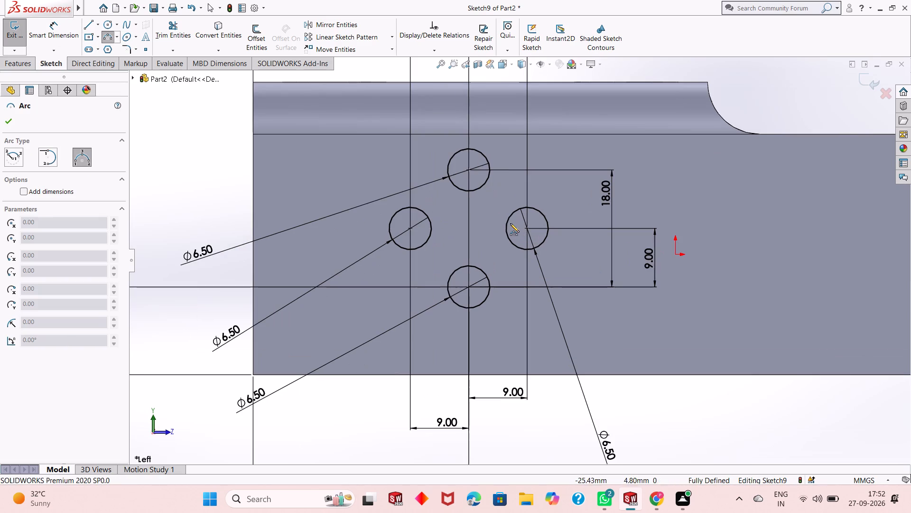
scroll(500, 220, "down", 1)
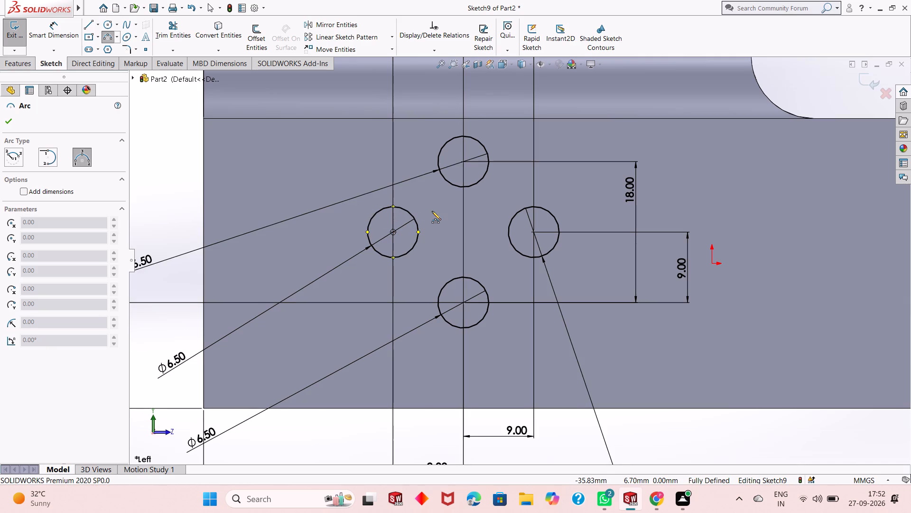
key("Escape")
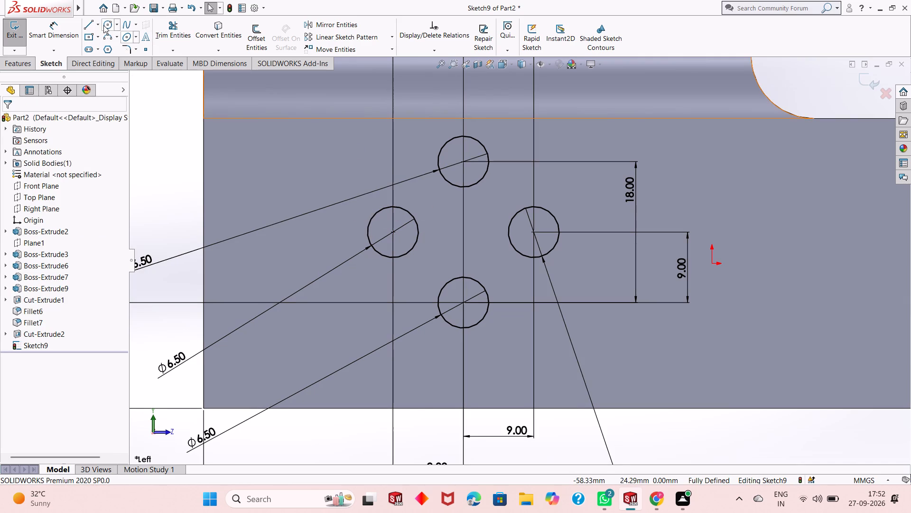
Draw an 18 mm horizontal line joining the top points of the left and right circles.
left_click(90, 28)
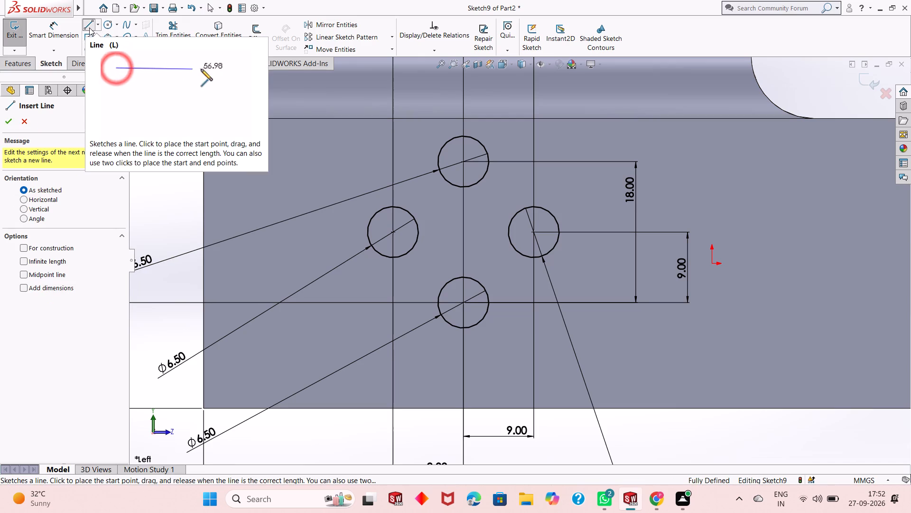
left_click(394, 205)
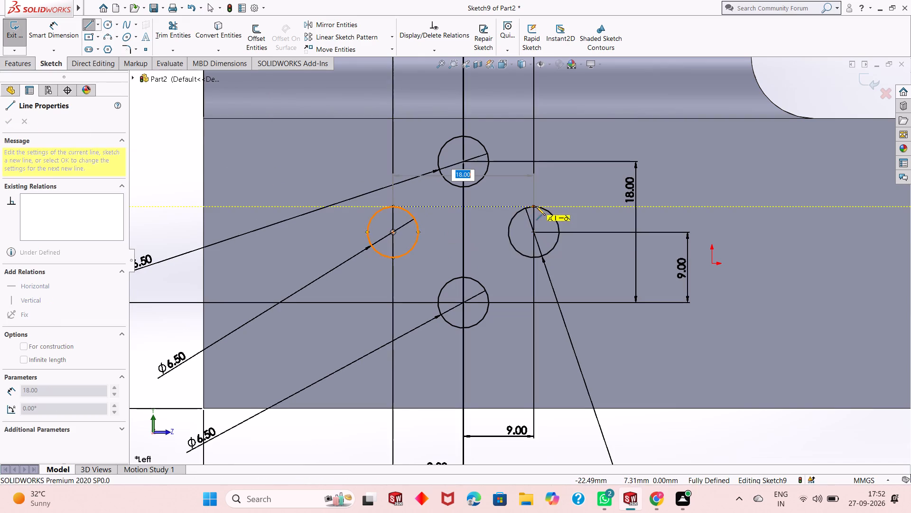
left_click(533, 205)
key("Escape")
key("Escape")
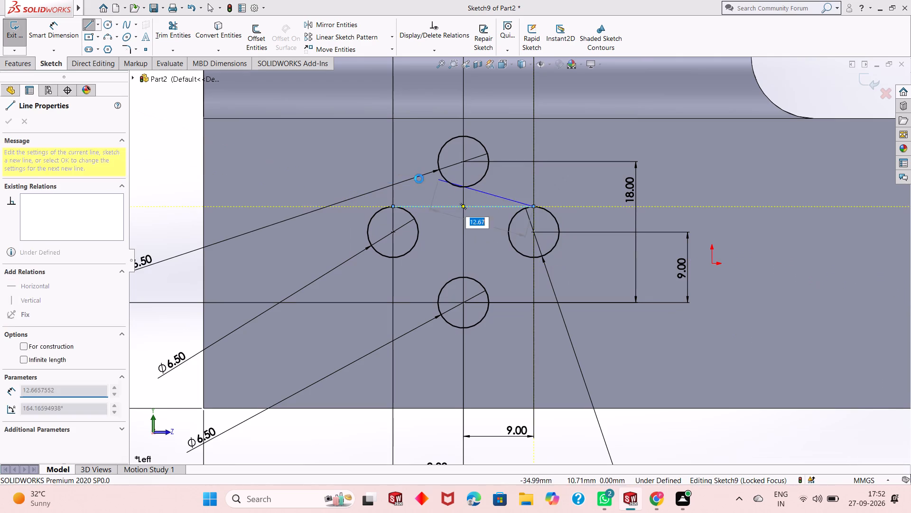
key("Escape")
key("Escape")
key("Escape")
key("Escape")
key("Escape")
key("Escape")
key("Escape")
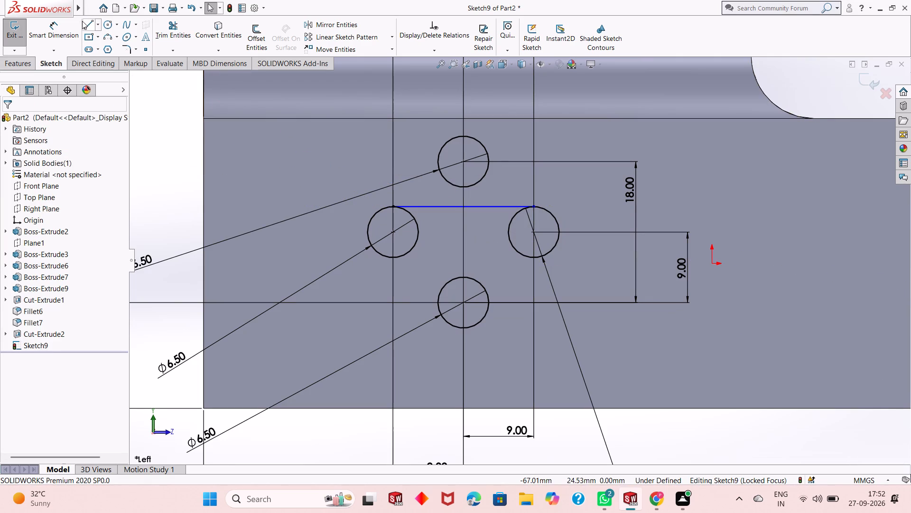
Draw a horizontal line joining the bottom points of the left and right circles.
left_click(94, 28)
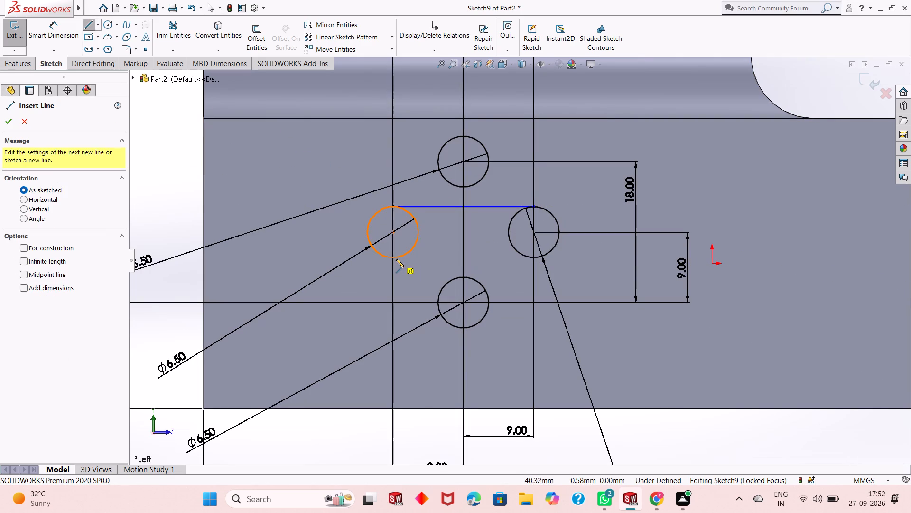
left_click(395, 260)
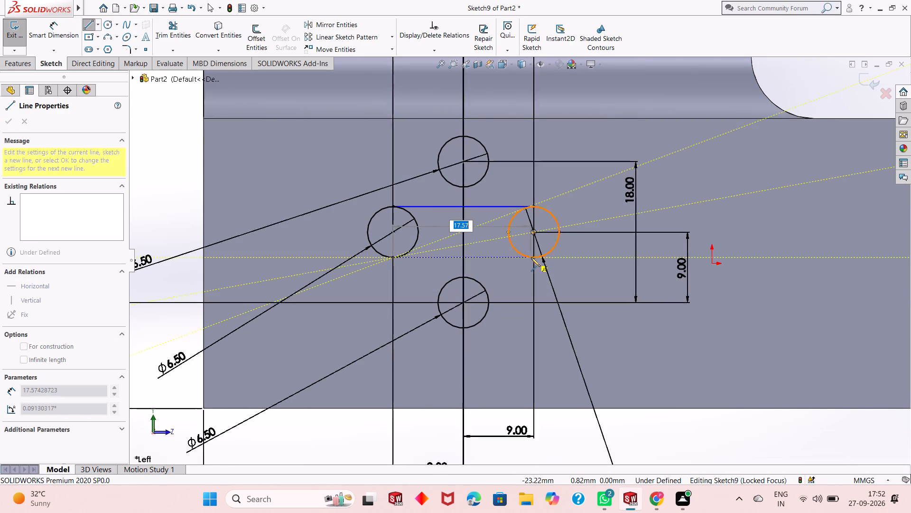
left_click(533, 259)
key("Escape")
key("Escape")
key("Escape")
key("Escape")
key("Escape")
key("Escape")
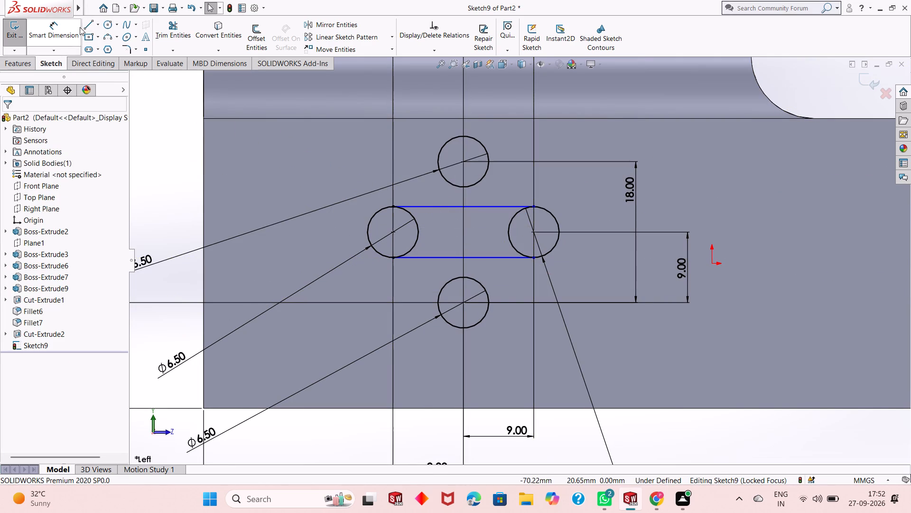
Draw a vertical line joining the leftmost points of the top and bottom circles.
left_click(88, 24)
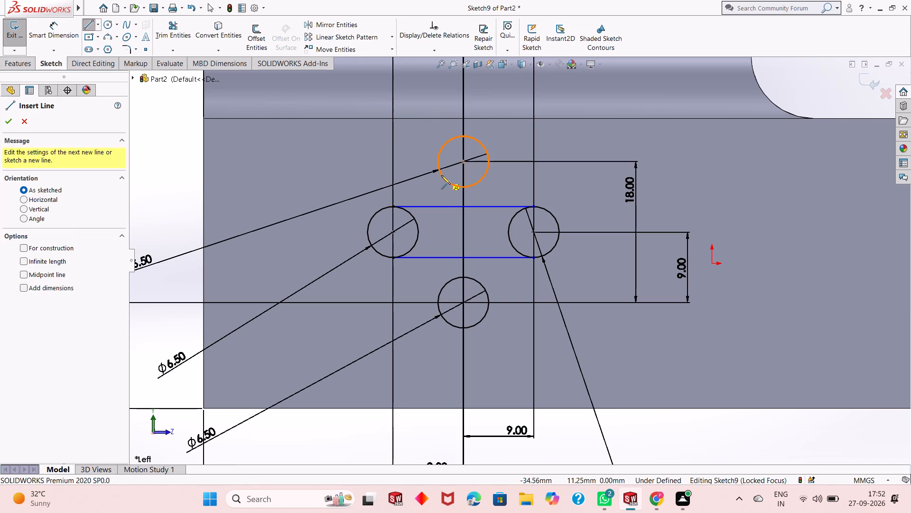
left_click(438, 162)
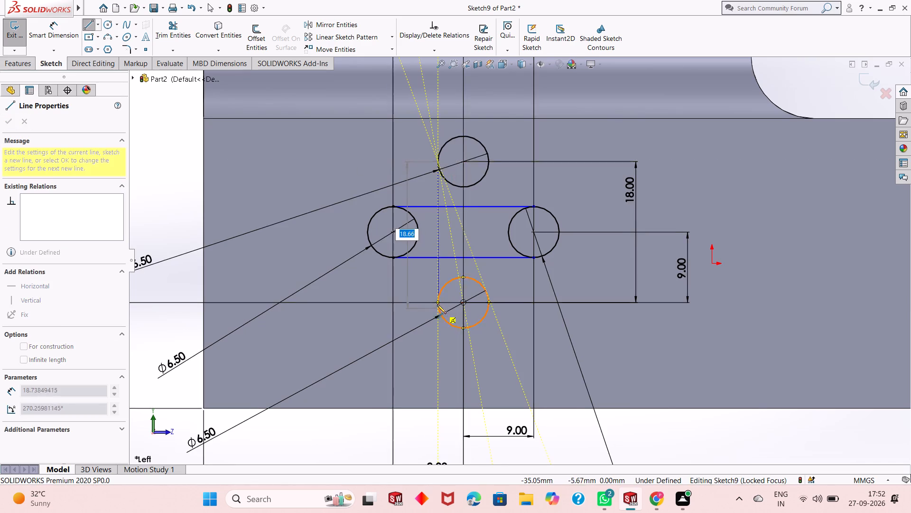
left_click(437, 302)
key("Escape")
key("Escape")
key("Escape")
key("Escape")
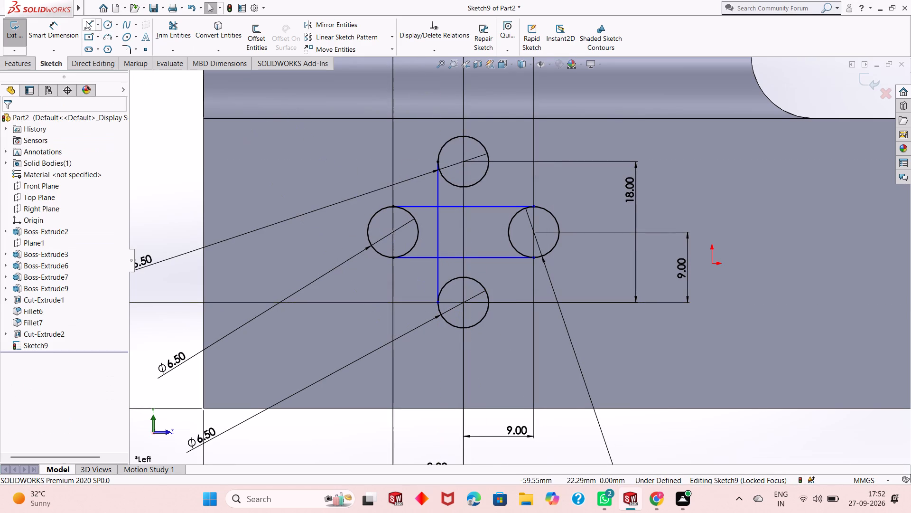
Draw a vertical line joining the rightmost points of the top and bottom circles.
left_click(86, 21)
left_click(490, 163)
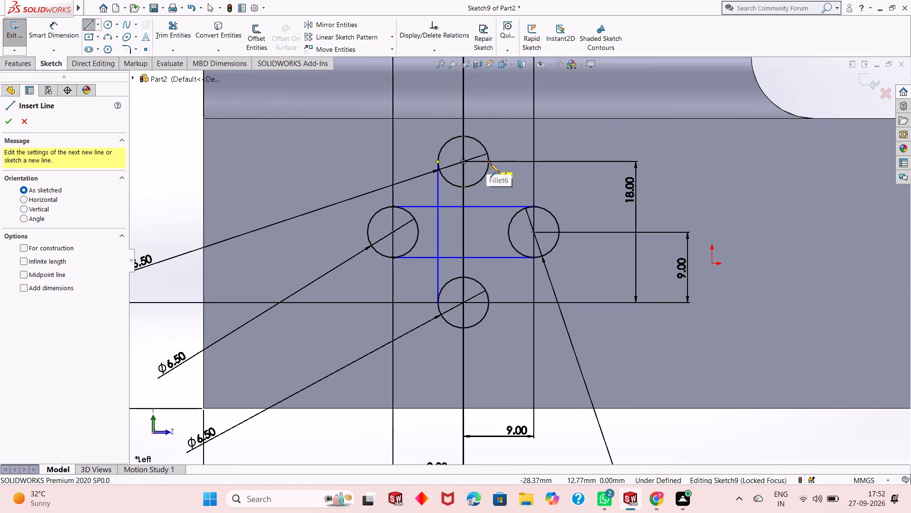
left_click(488, 302)
key("Escape")
key("Escape")
key("Escape")
key("Escape")
key("Escape")
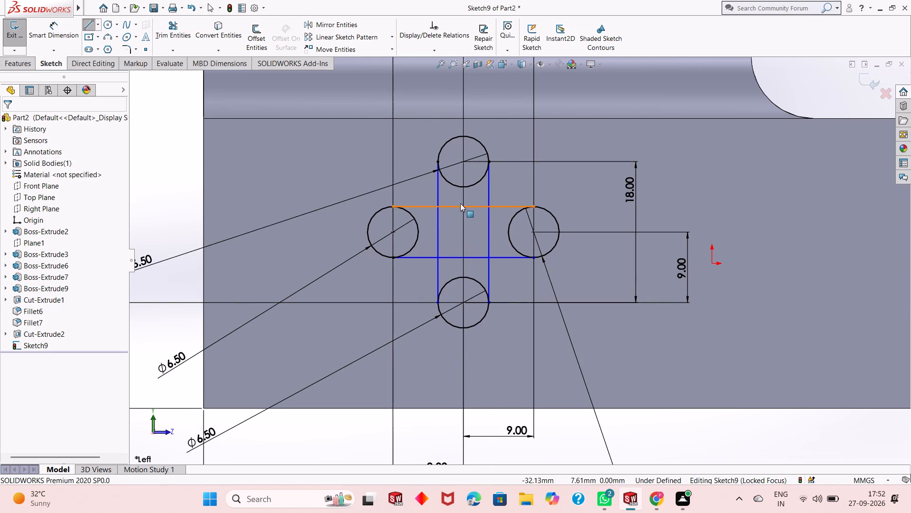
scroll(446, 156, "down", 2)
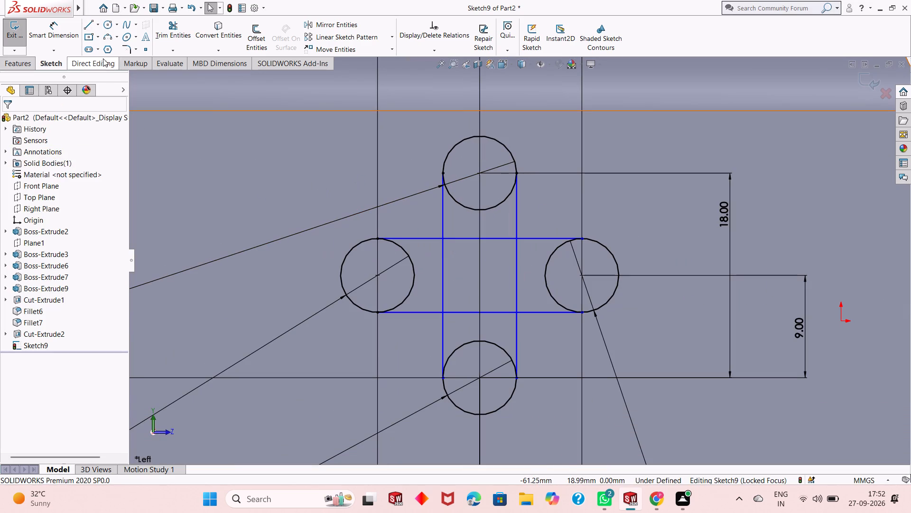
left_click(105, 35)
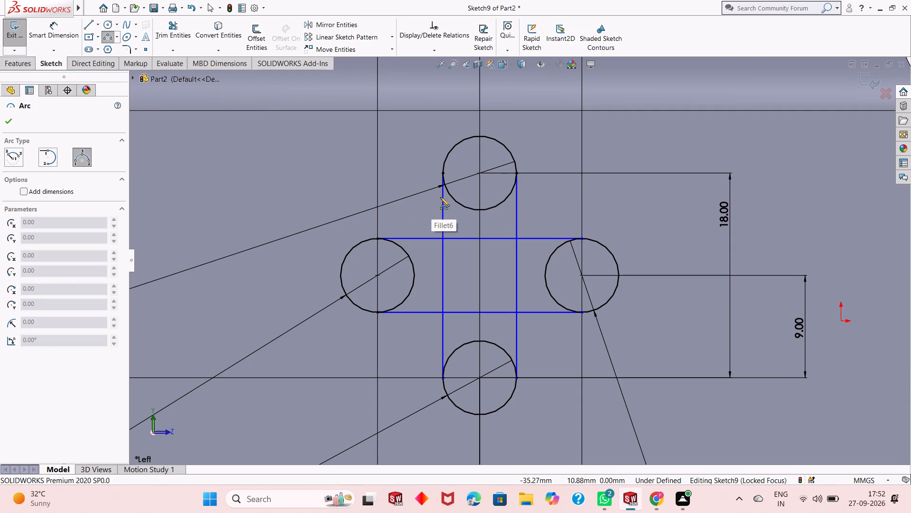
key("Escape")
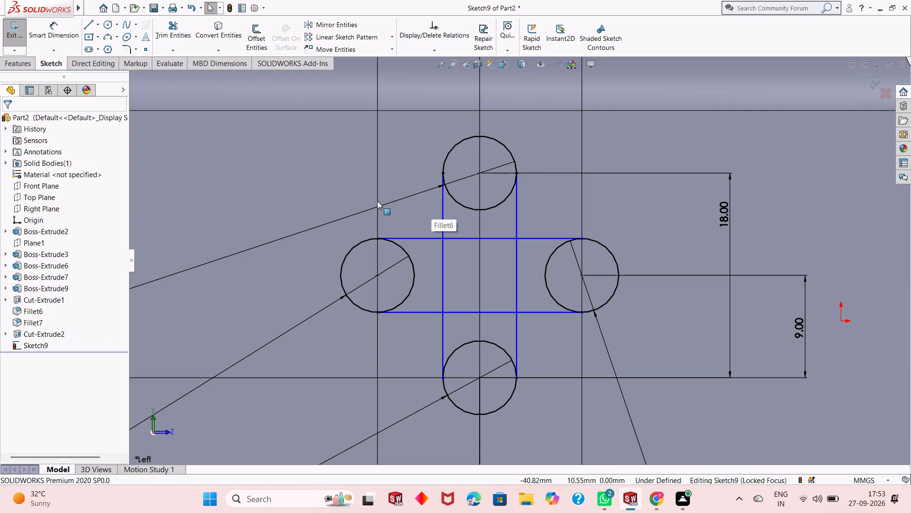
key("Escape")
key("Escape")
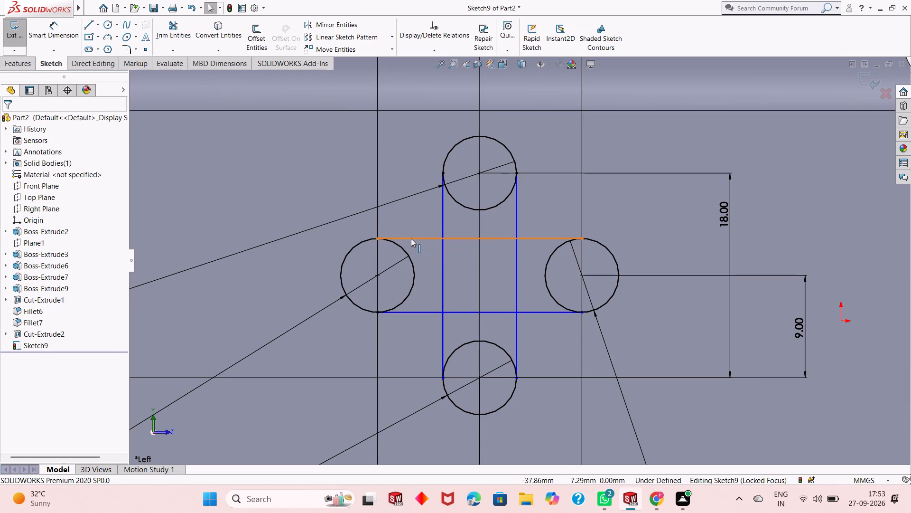
Add tangent relations between the upper horizontal line and the left circle, and between the lower horizontal line and the right circle.
left_click(412, 239)
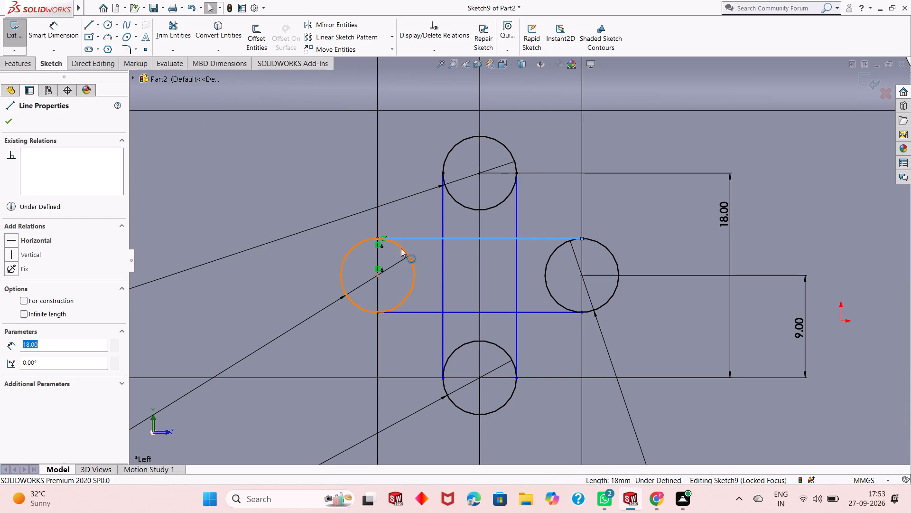
left_click(401, 249, "ctrl")
left_click(13, 288)
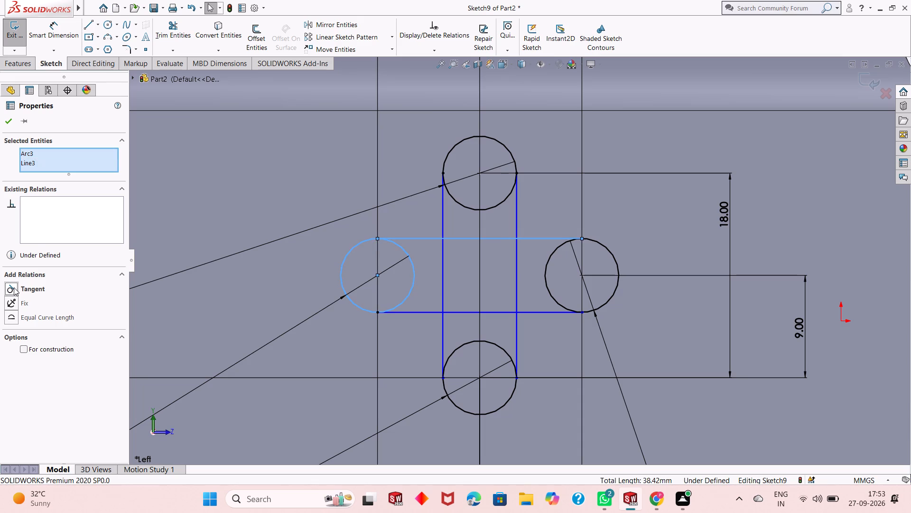
left_click(7, 122)
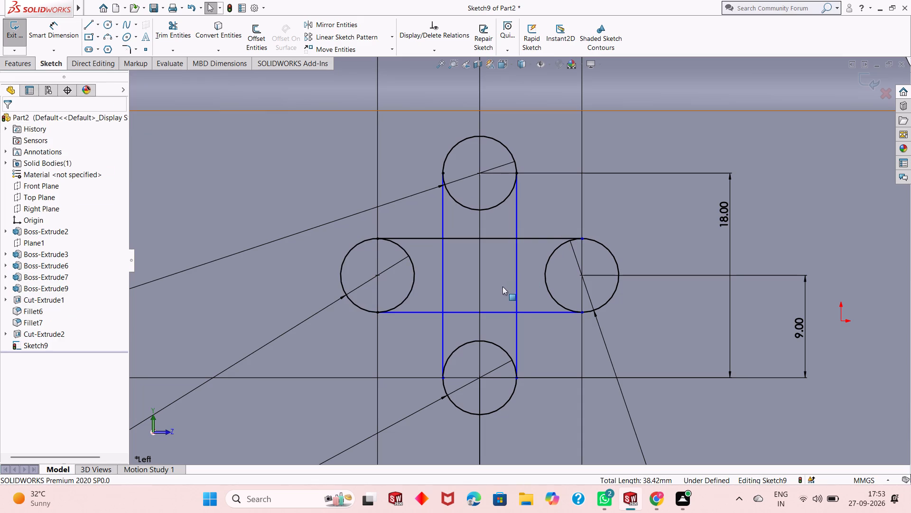
left_click(501, 312)
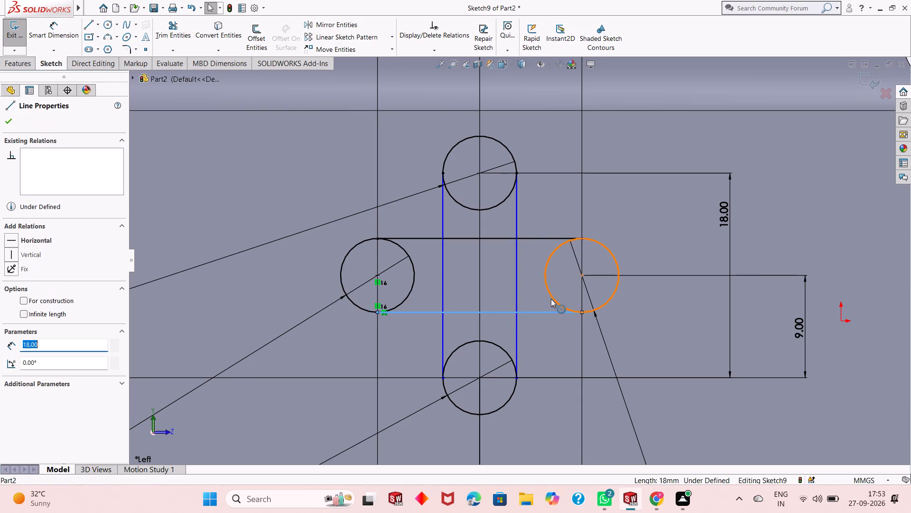
left_click(551, 299, "ctrl")
left_click(14, 288)
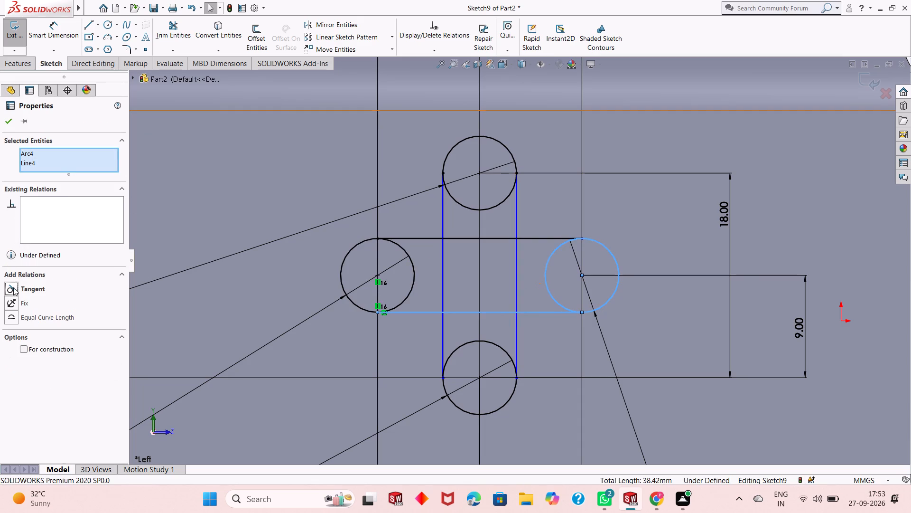
left_click(9, 121)
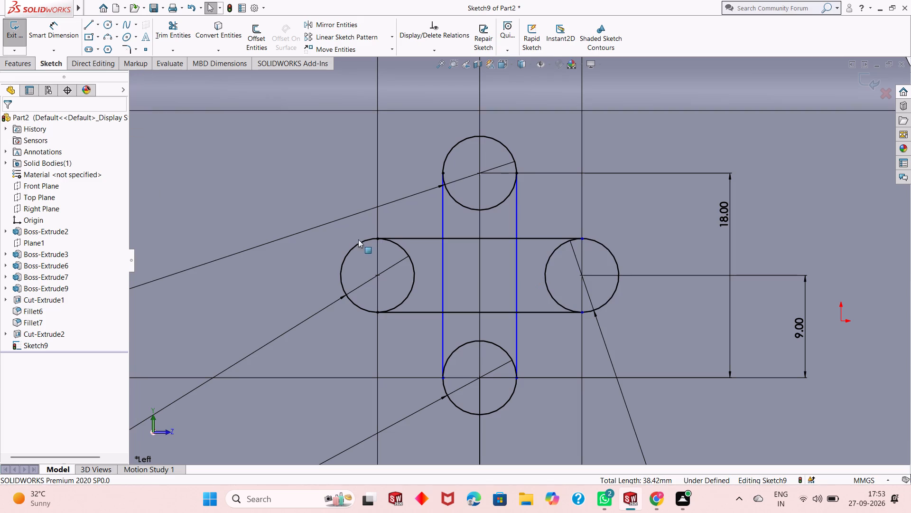
Make both vertical connecting lines tangent to the top circle.
left_click(445, 215)
left_click(462, 202, "ctrl")
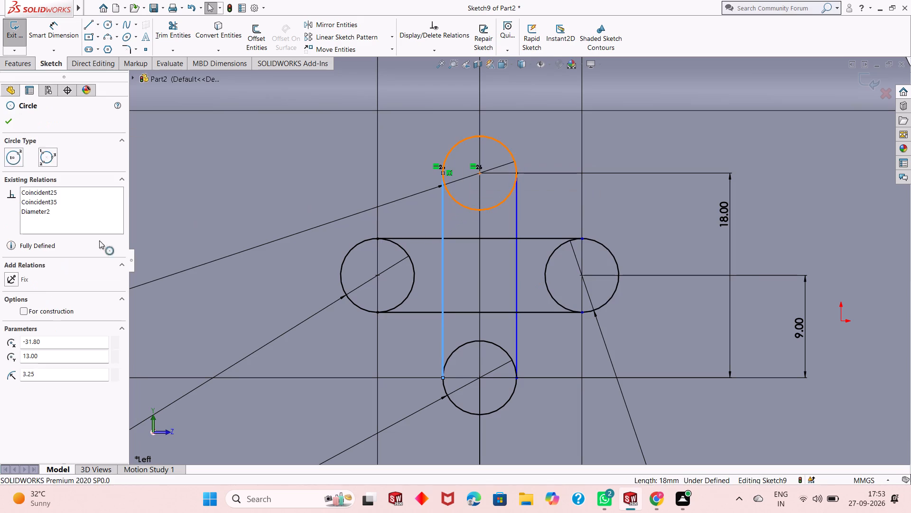
left_click(11, 284)
left_click(6, 119)
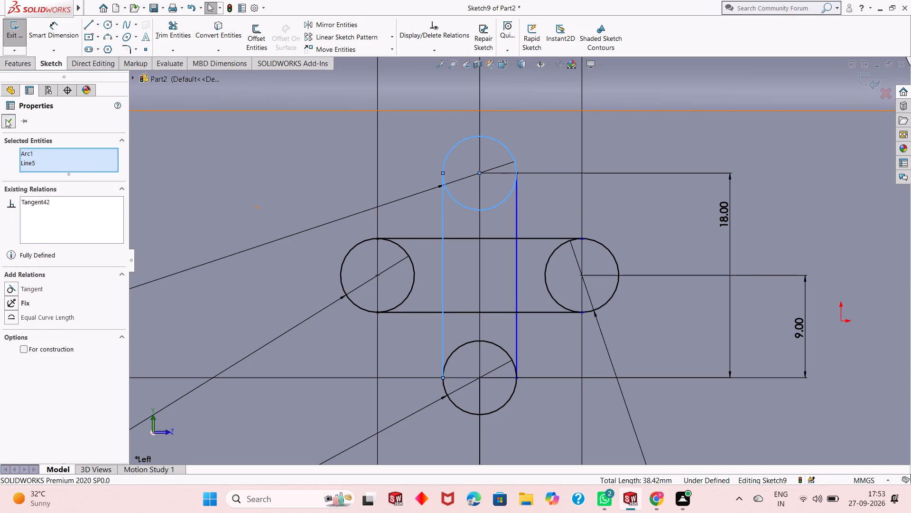
left_click(515, 224)
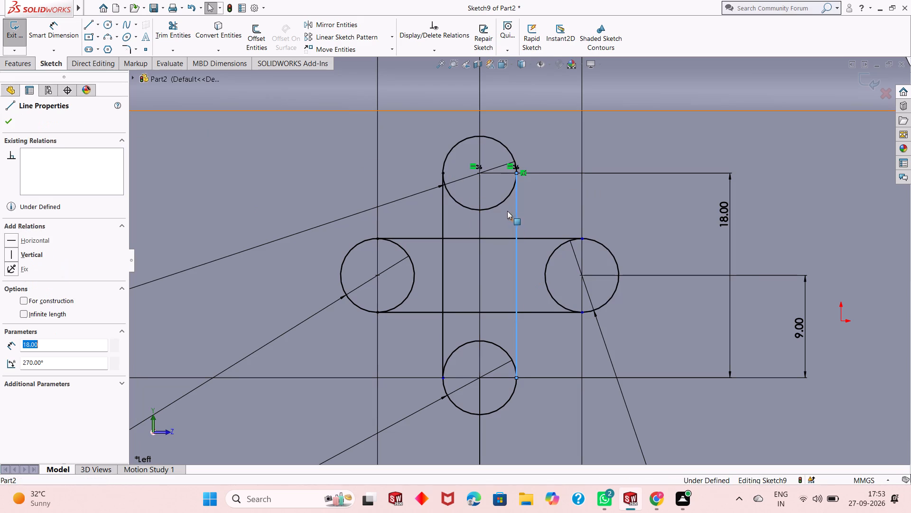
left_click(503, 201, "ctrl")
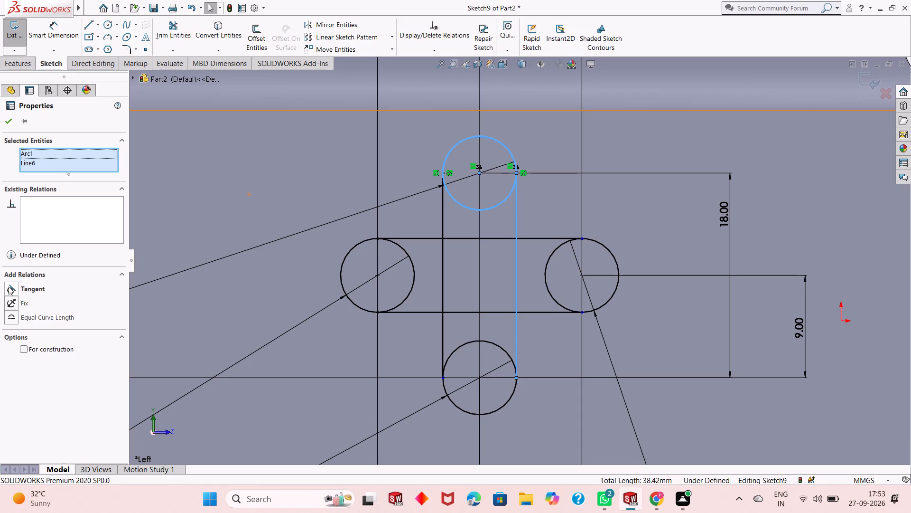
left_click(9, 286)
left_click(10, 121)
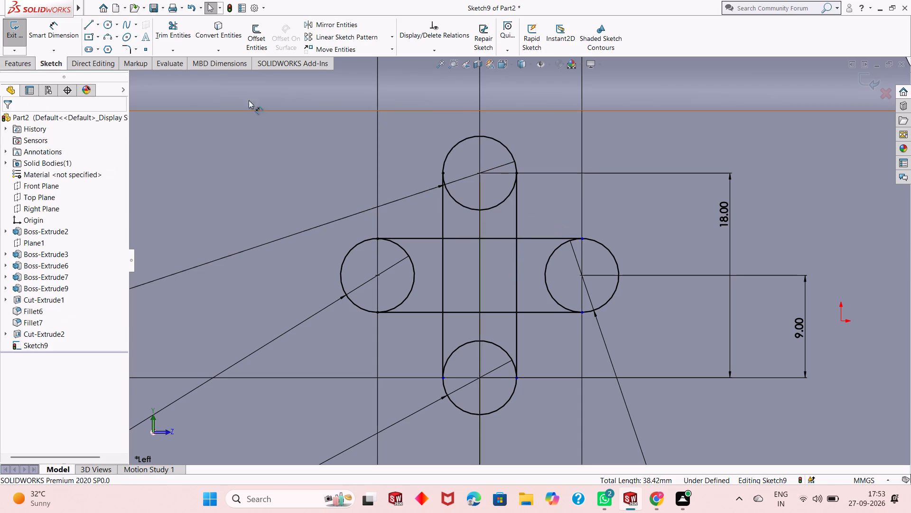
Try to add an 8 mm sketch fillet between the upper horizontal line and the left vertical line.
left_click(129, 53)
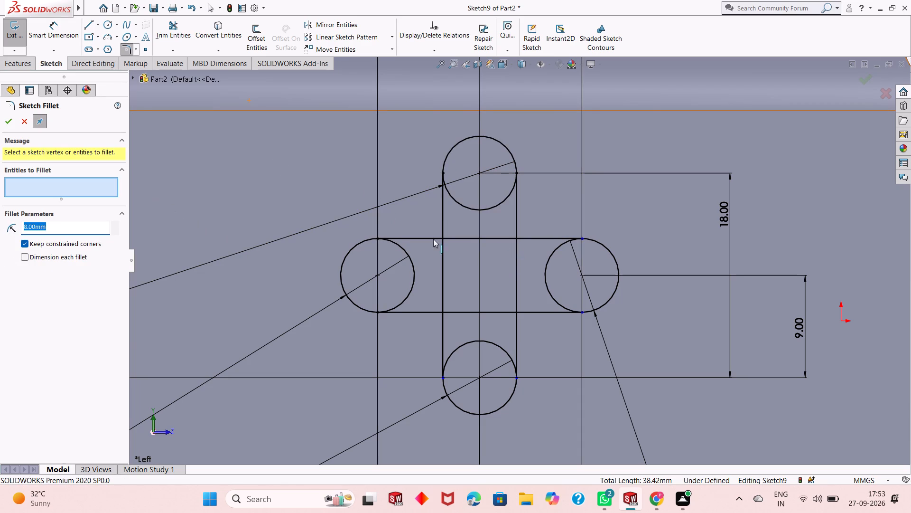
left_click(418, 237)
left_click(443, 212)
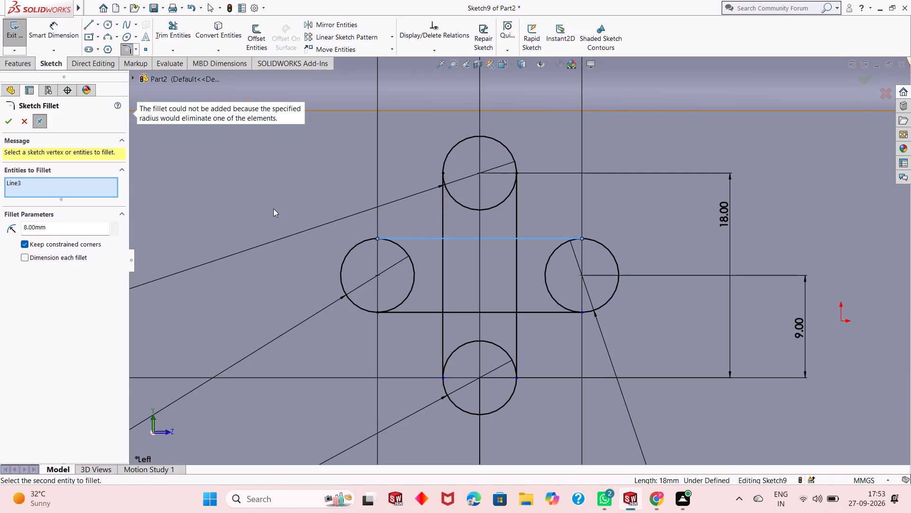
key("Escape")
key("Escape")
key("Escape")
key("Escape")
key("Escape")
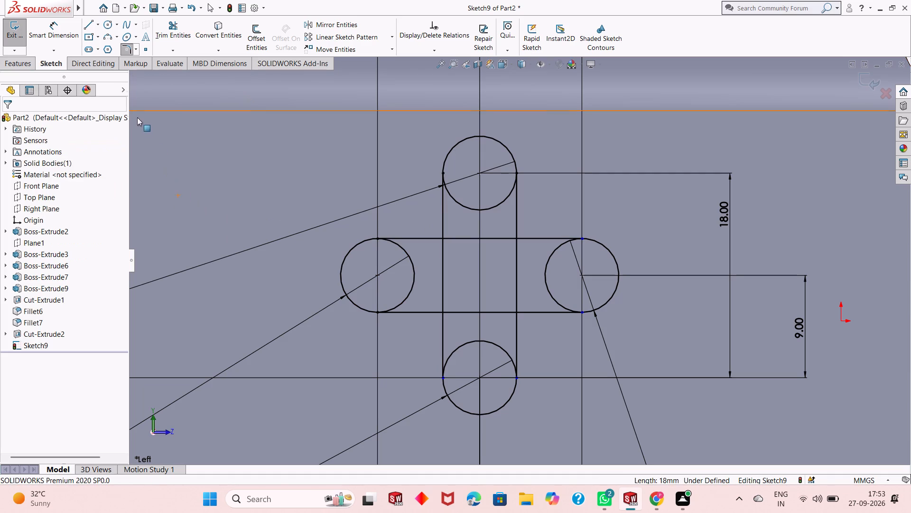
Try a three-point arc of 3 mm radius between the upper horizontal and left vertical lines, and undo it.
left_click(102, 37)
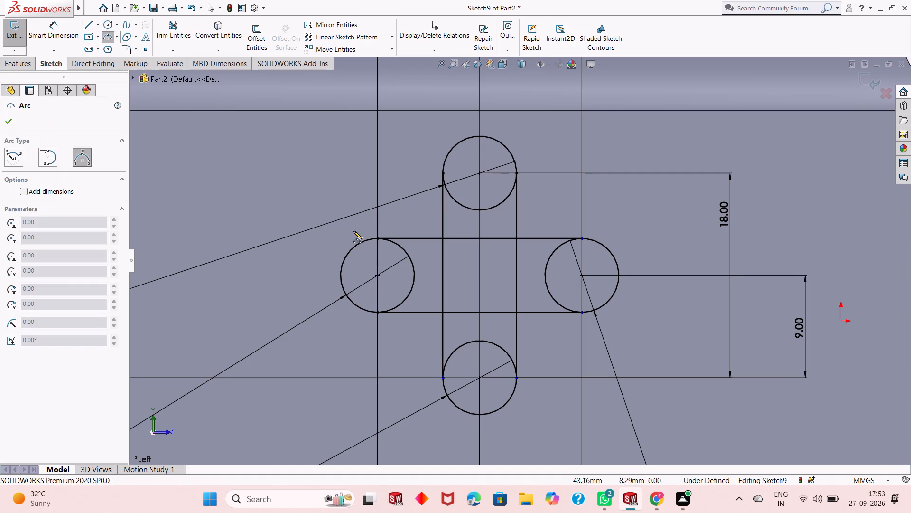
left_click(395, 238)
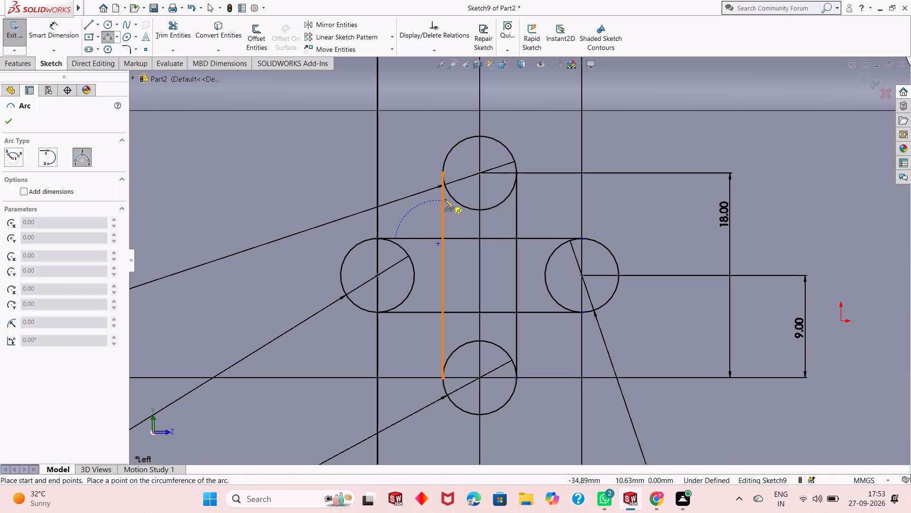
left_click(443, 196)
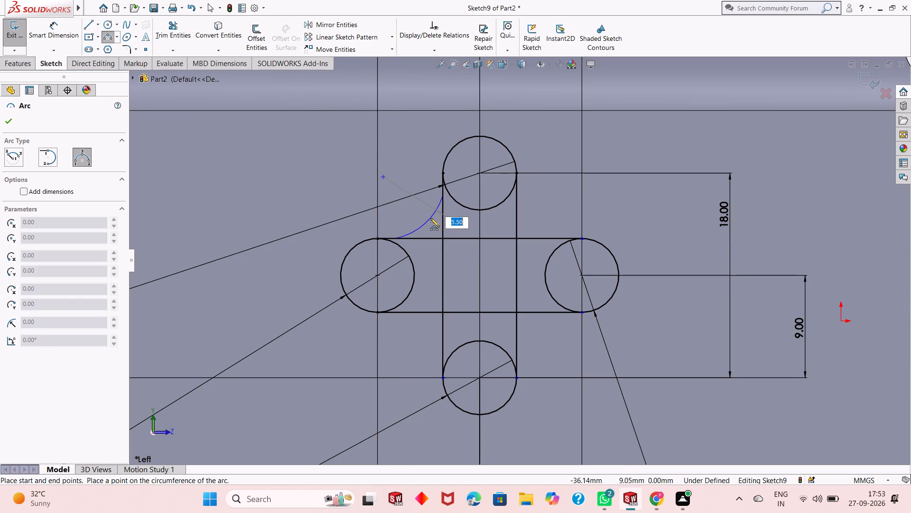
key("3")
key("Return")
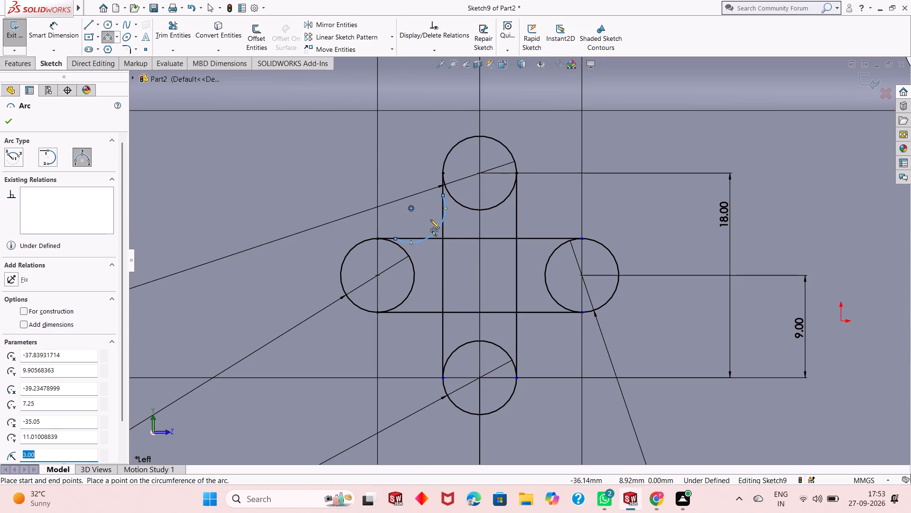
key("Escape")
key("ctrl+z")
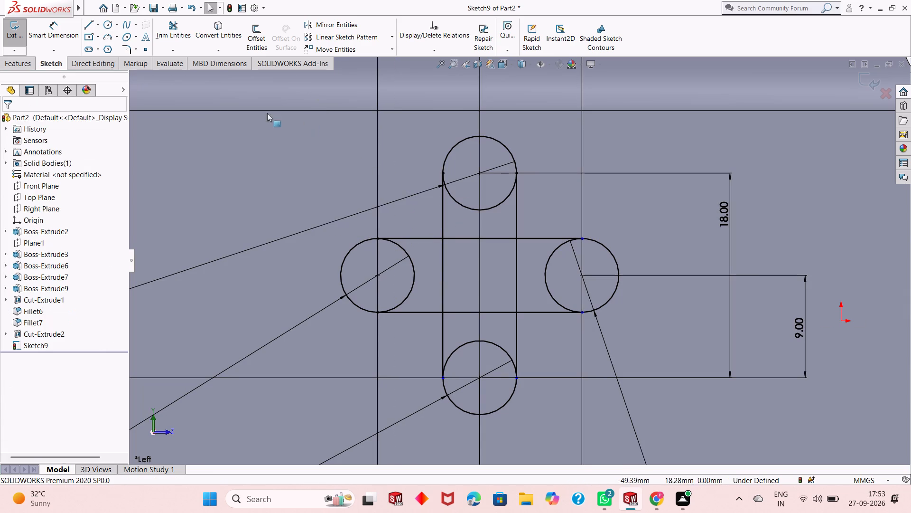
Draw three-point arcs of 3 mm radius across the upper-left and upper-right inner corners where the connecting lines cross.
left_click(105, 41)
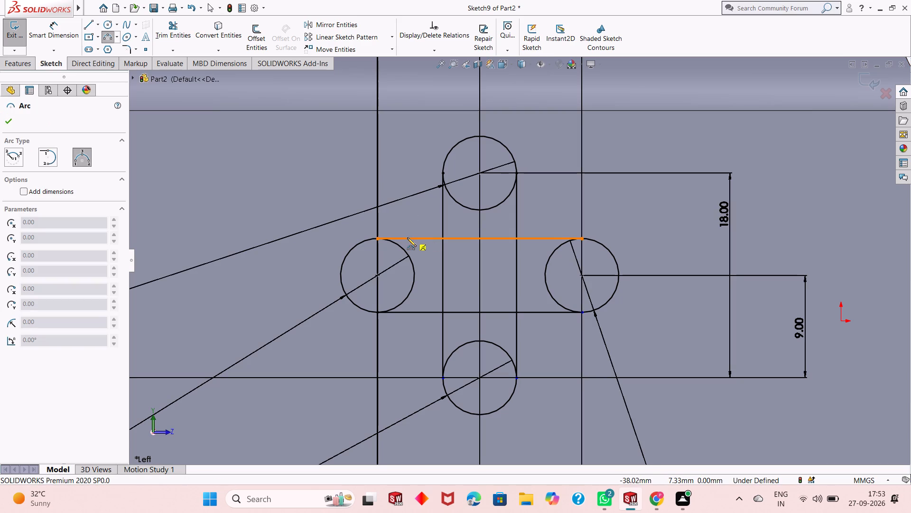
left_click(407, 237)
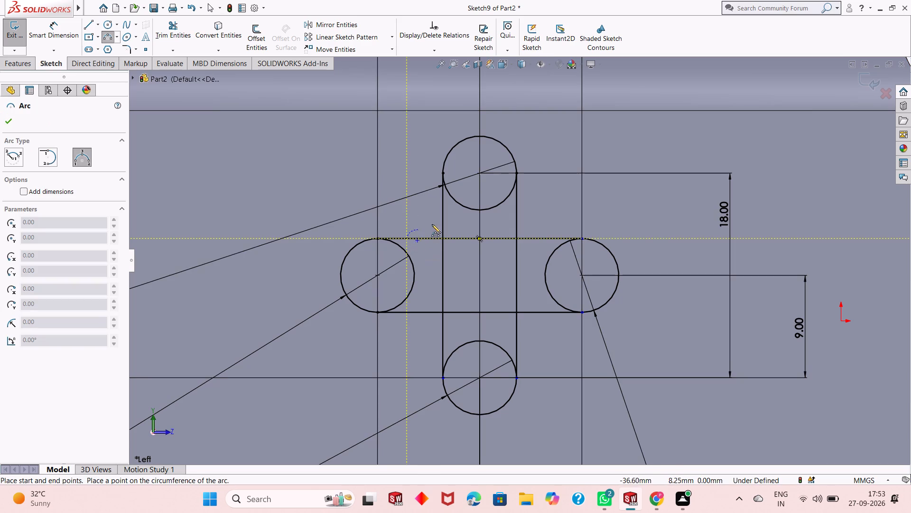
left_click(444, 215)
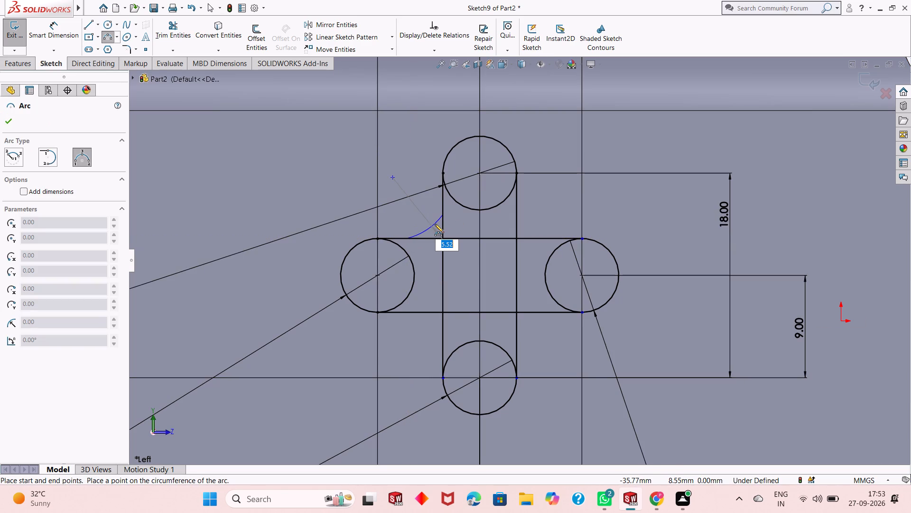
key("3")
key("Return")
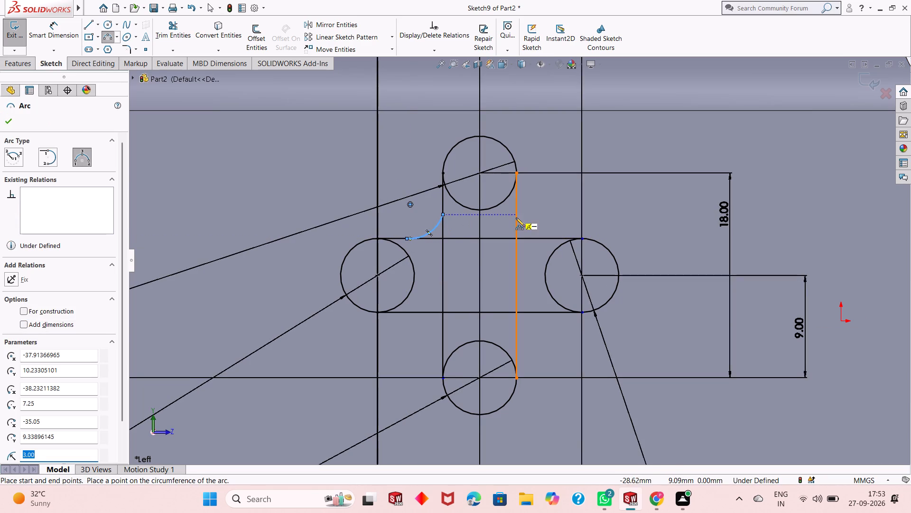
left_click(516, 218)
left_click(545, 237)
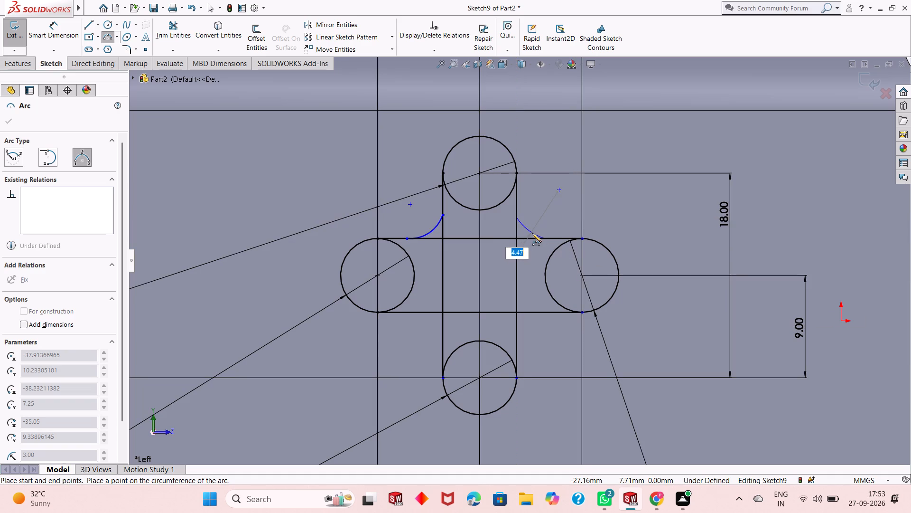
key("3")
key("Return")
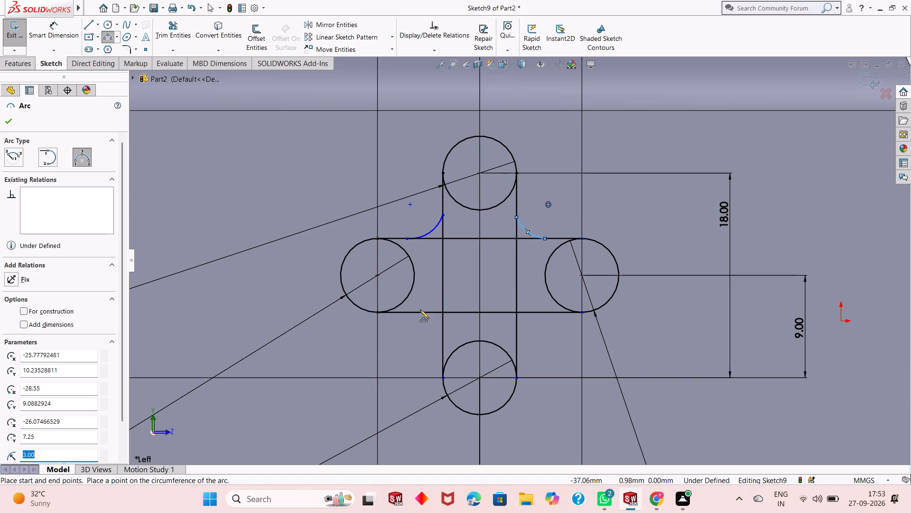
Draw three-point arcs of 3 mm radius across the lower-left and lower-right inner corners of the crossing lines.
left_click(421, 313)
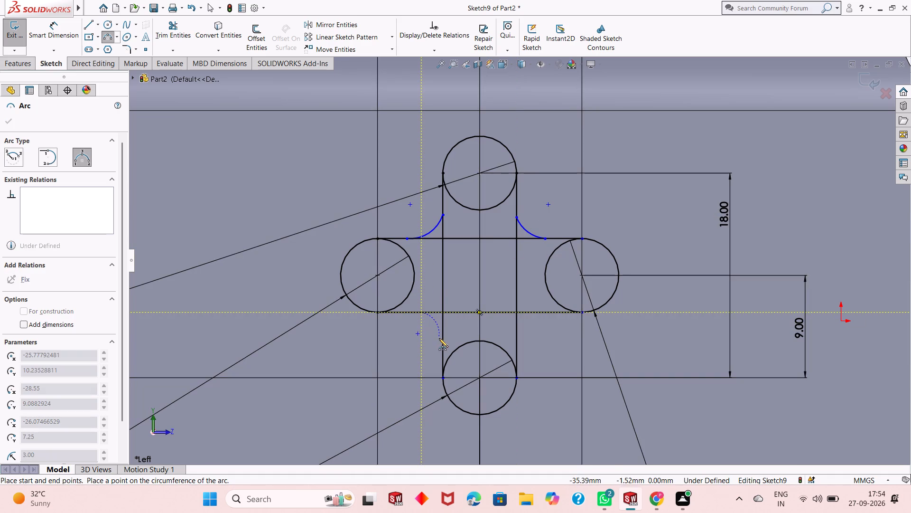
left_click(442, 344)
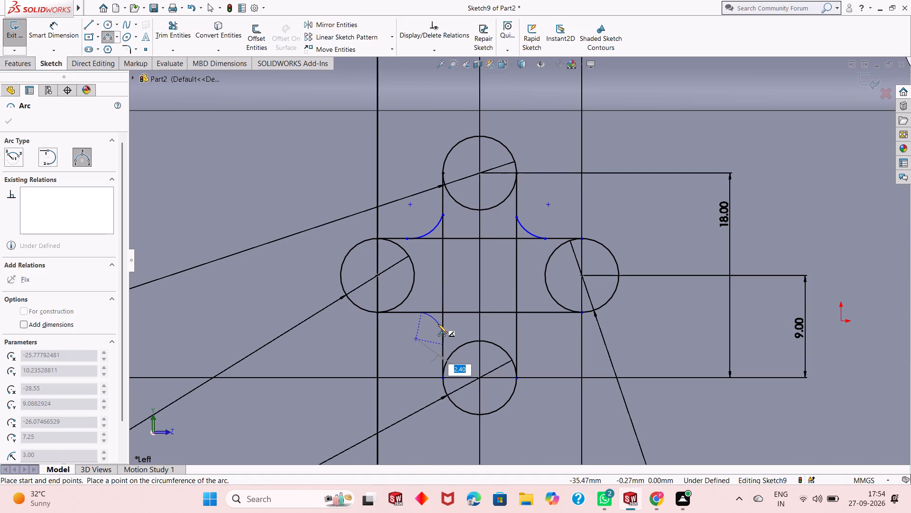
key("3")
key("Return")
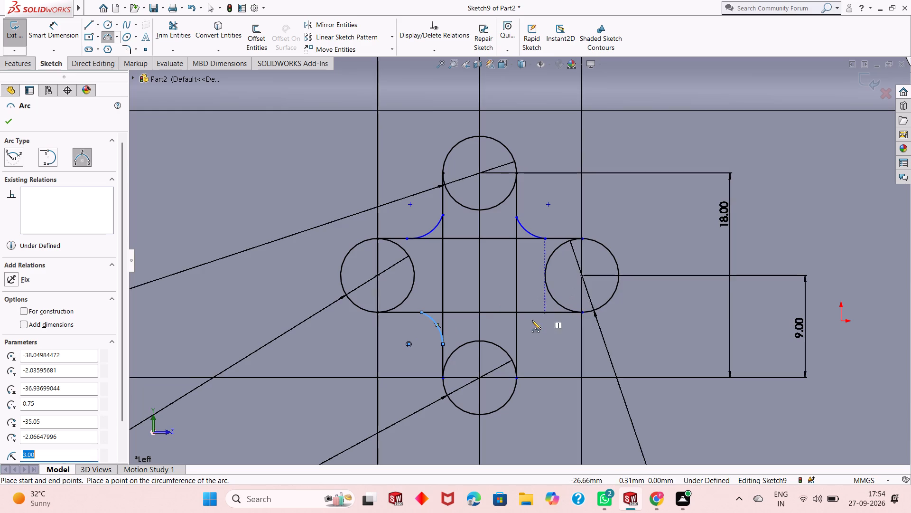
left_click(517, 337)
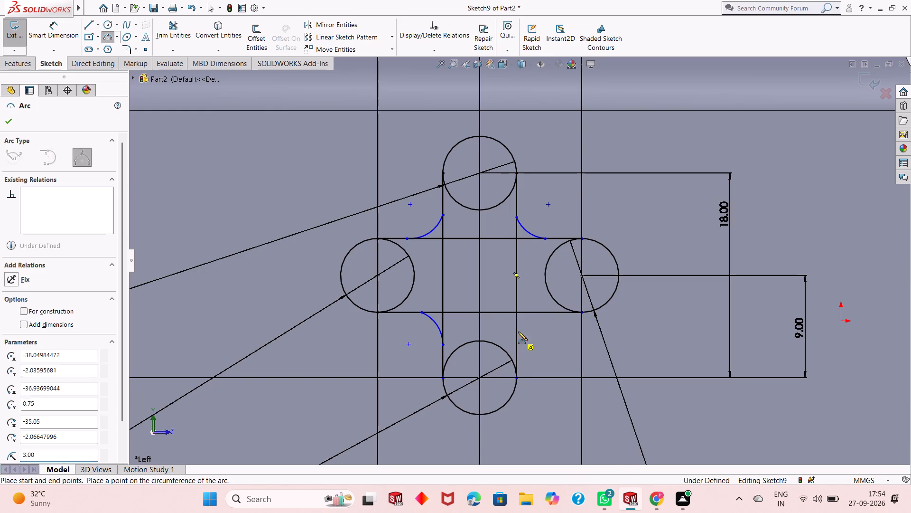
left_click(541, 311)
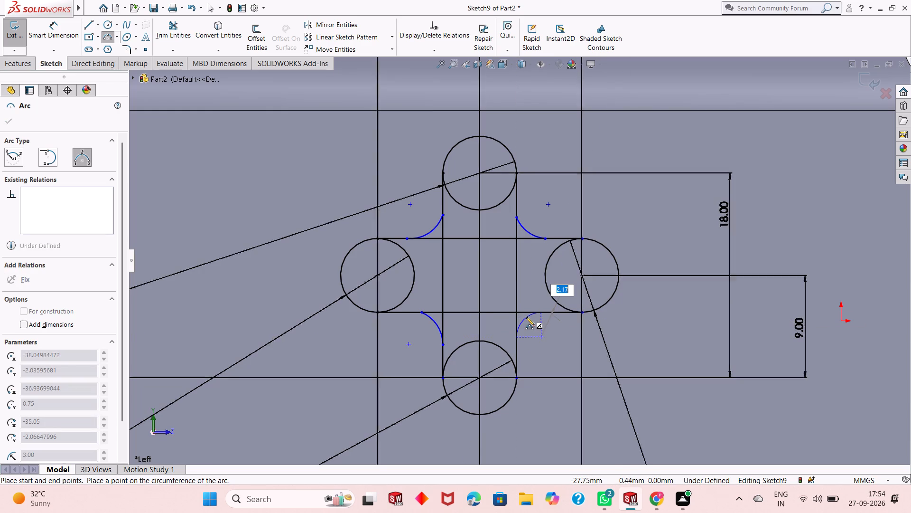
key("3")
key("Return")
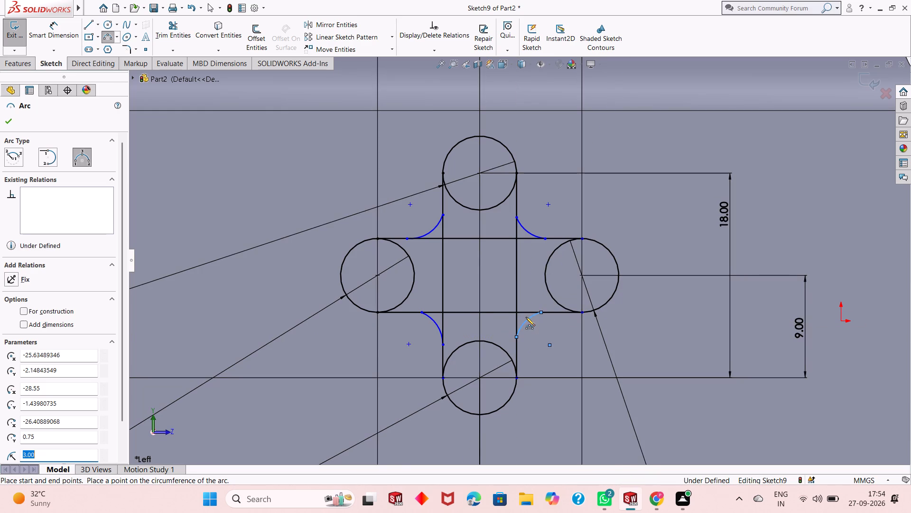
right_click(261, 172)
left_click(277, 178)
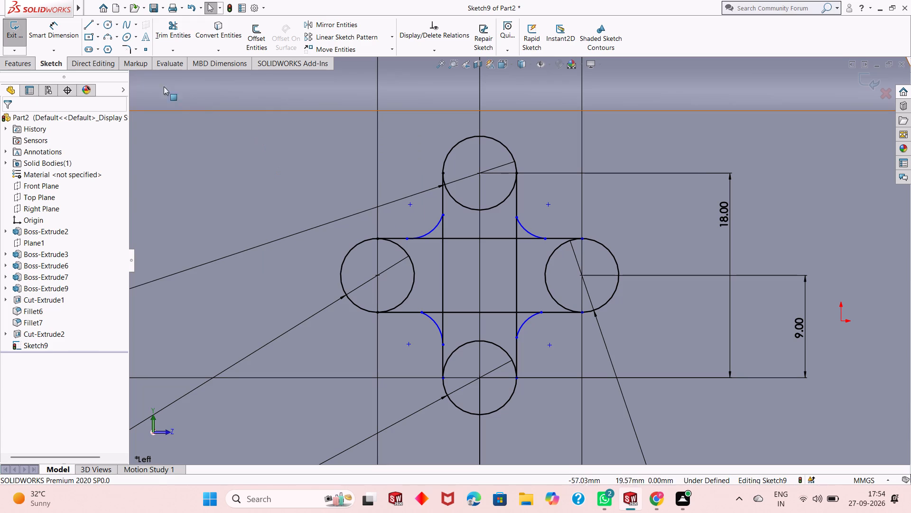
Add 3 mm radius dimensions to the two upper corner arcs.
left_click(59, 36)
left_click(433, 230)
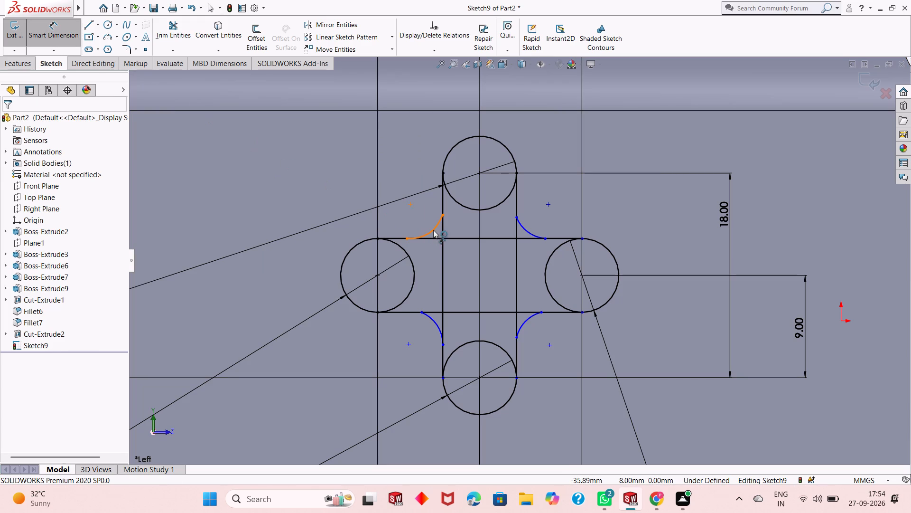
left_click(452, 266)
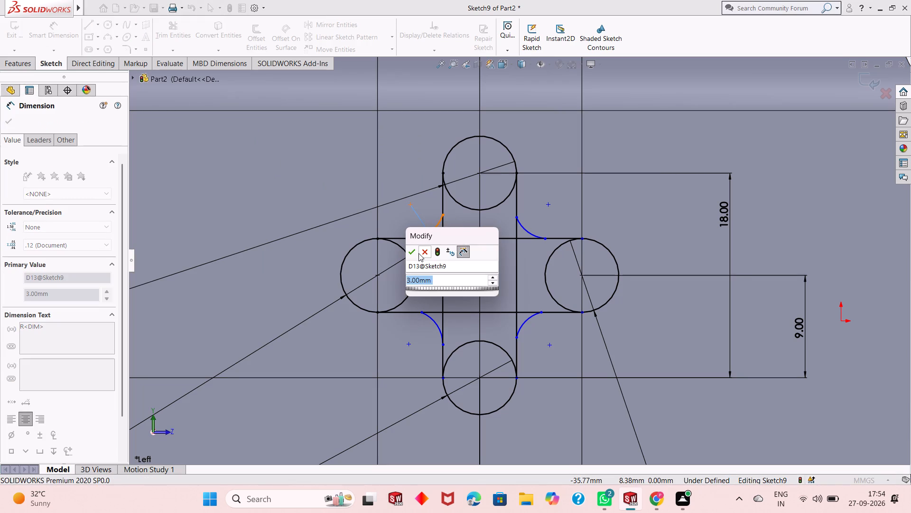
left_click(414, 254)
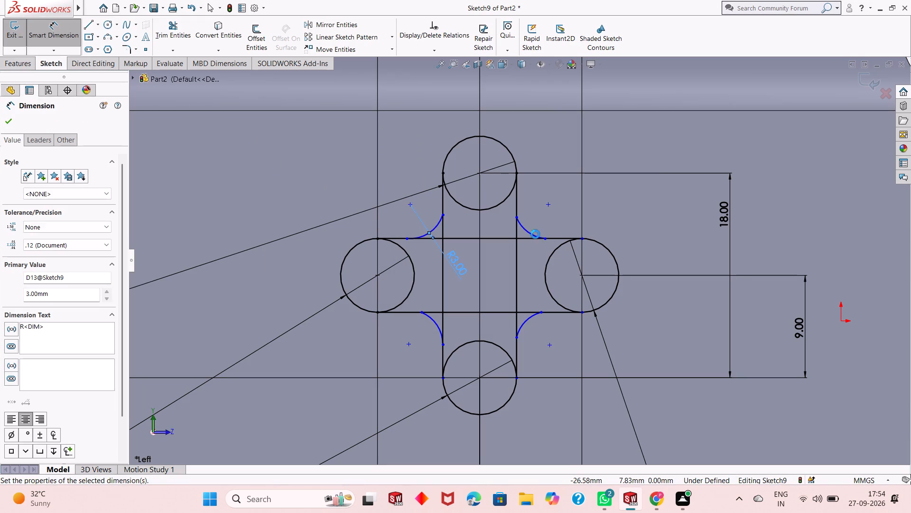
left_click(529, 234)
left_click(506, 263)
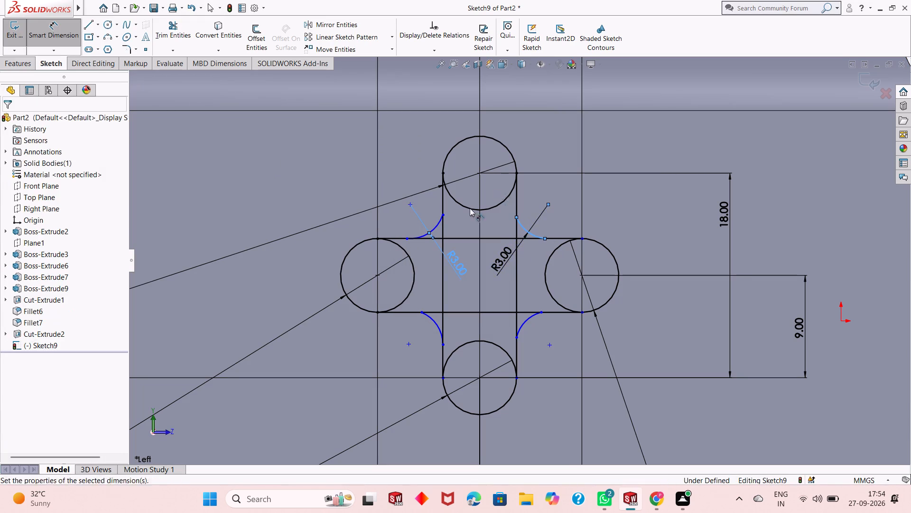
left_click(467, 252)
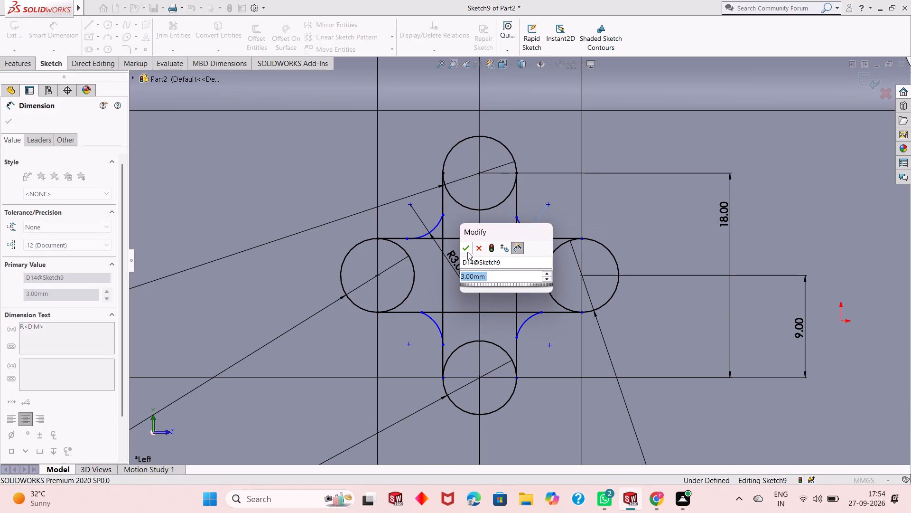
Add 3 mm radius dimensions to the two lower corner arcs.
left_click(431, 322)
left_click(479, 294)
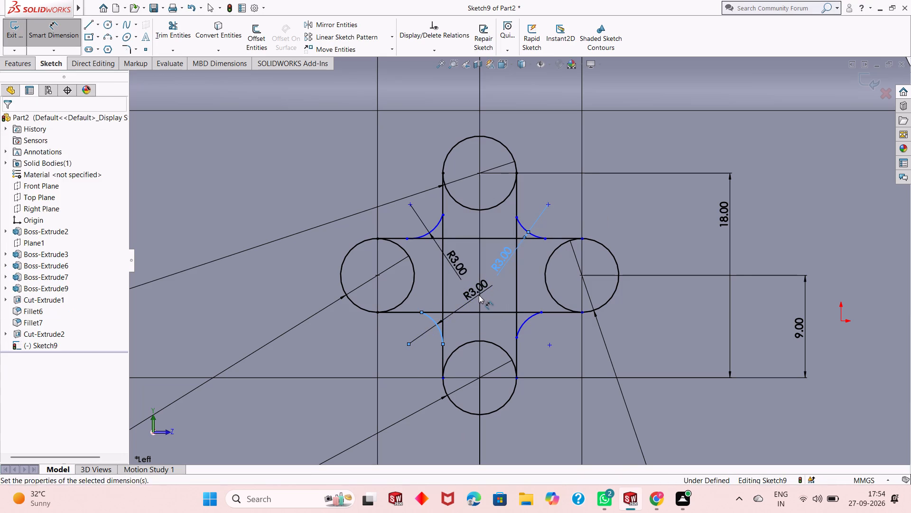
left_click(440, 280)
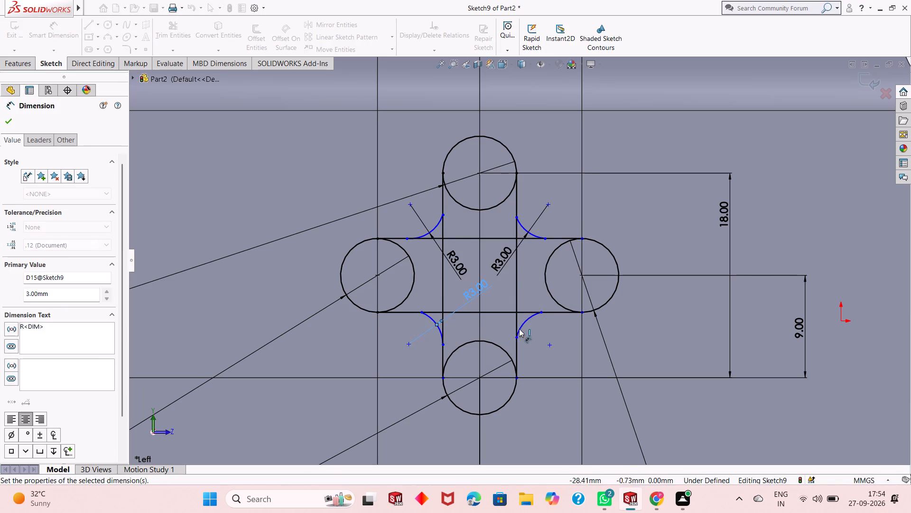
left_click(525, 321)
left_click(520, 277)
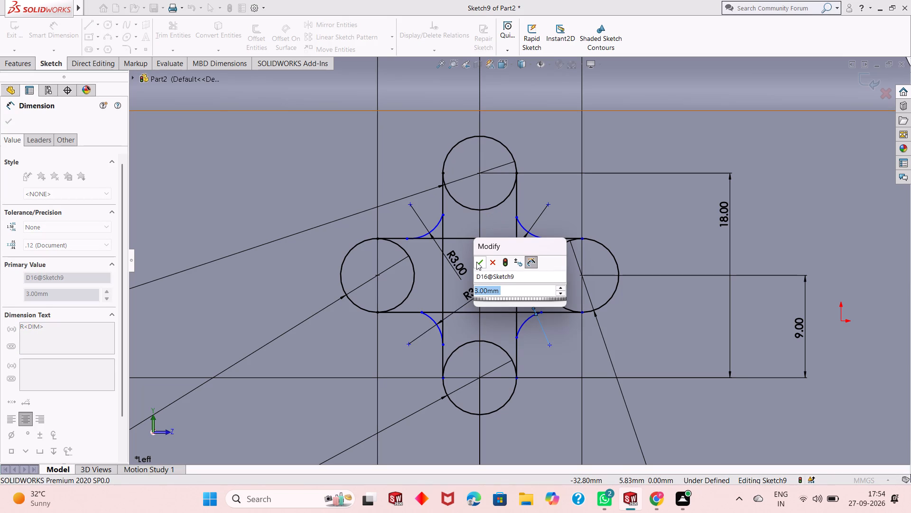
left_click(476, 262)
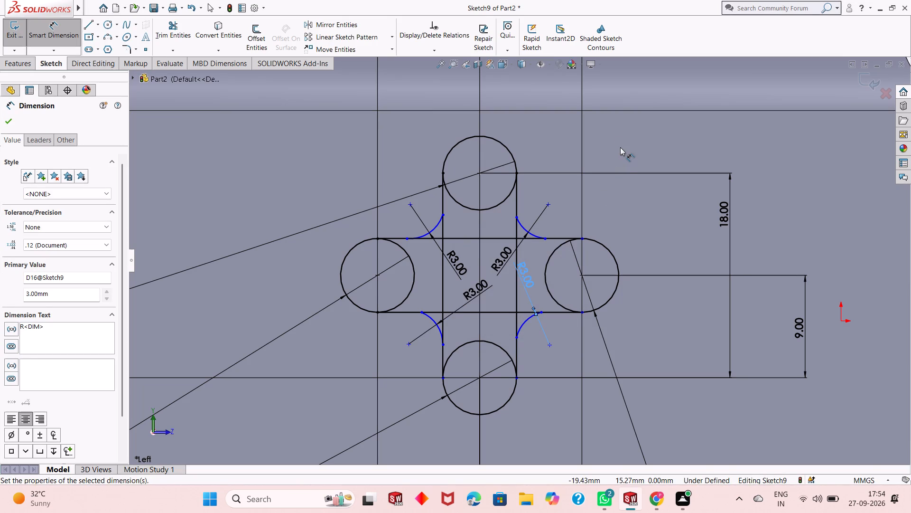
right_click(620, 147)
left_click(634, 178)
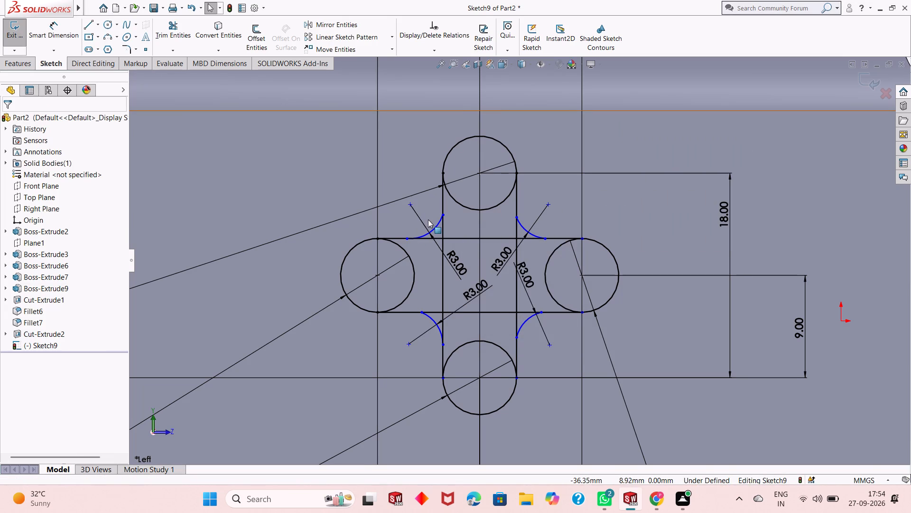
Make the upper-left corner arc tangent to the adjoining vertical and horizontal connecting lines.
scroll(429, 220, "down", 4)
scroll(471, 228, "down", 4)
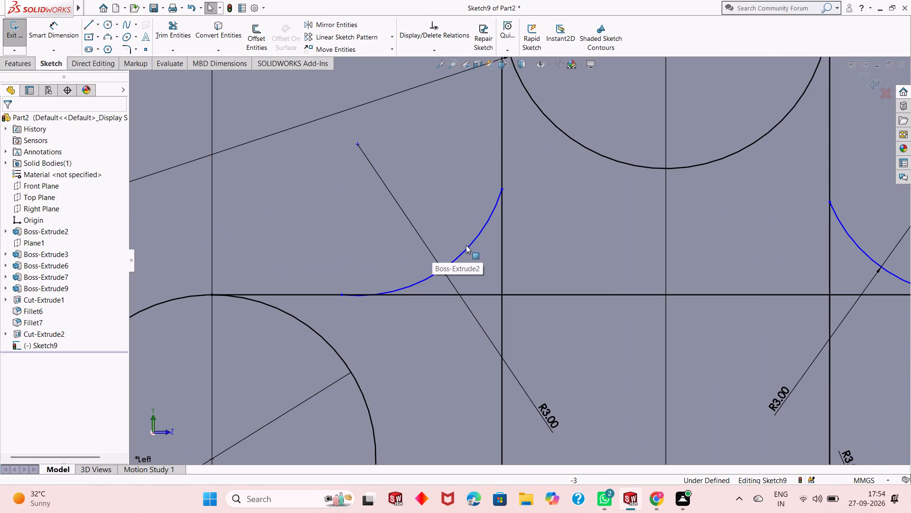
left_click(464, 252)
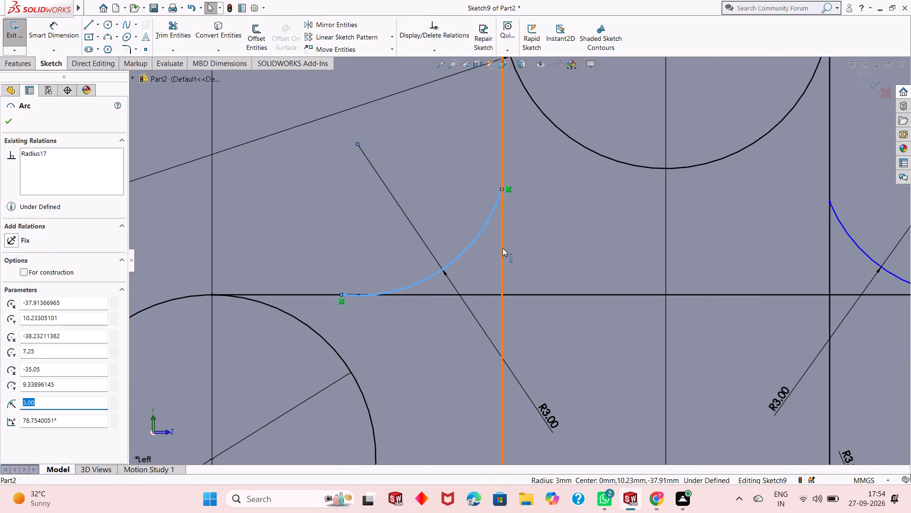
left_click(502, 248, "ctrl")
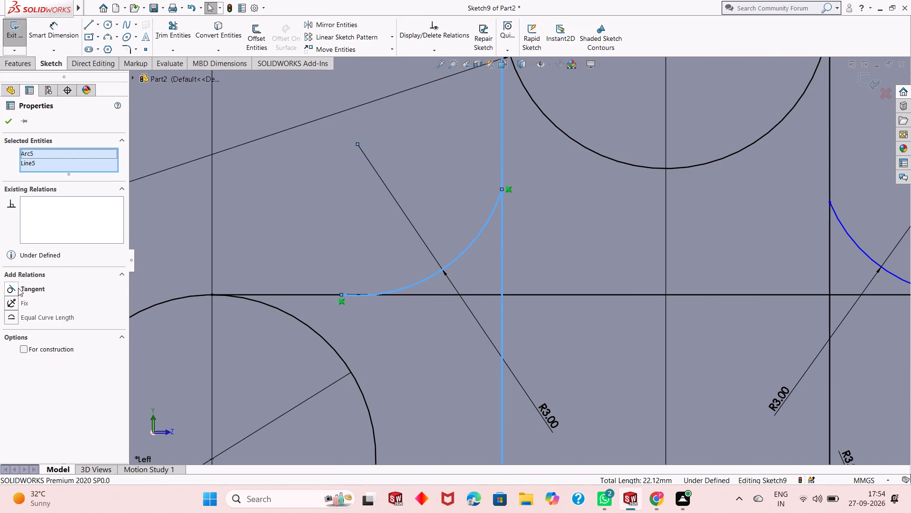
left_click(18, 288)
left_click(4, 122)
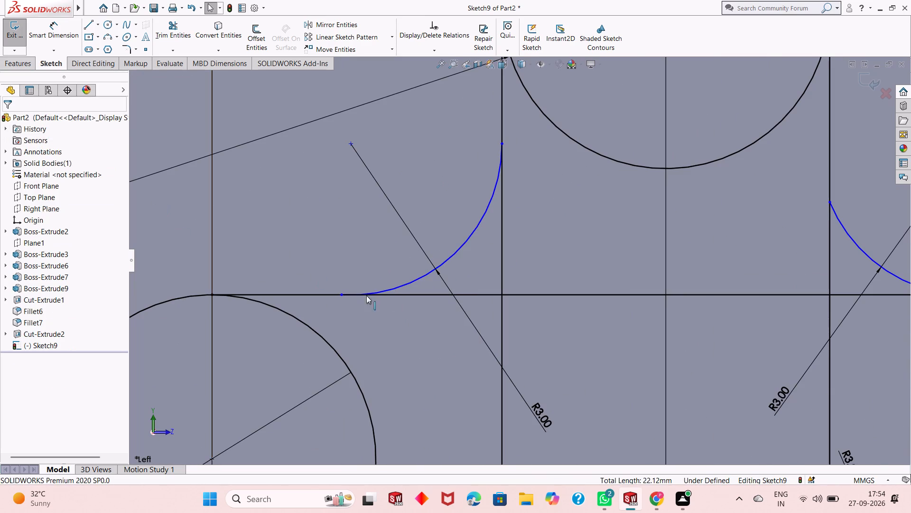
left_click(400, 286)
left_click(401, 294, "ctrl")
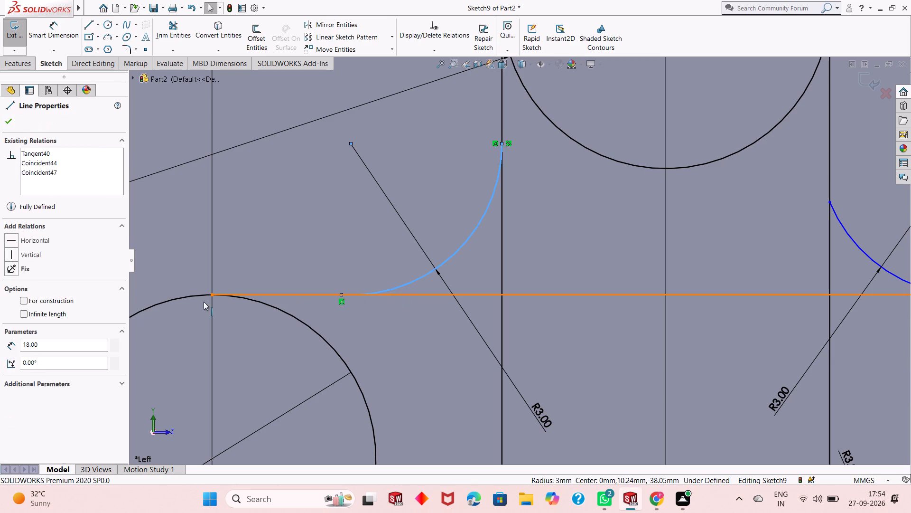
left_click(13, 290)
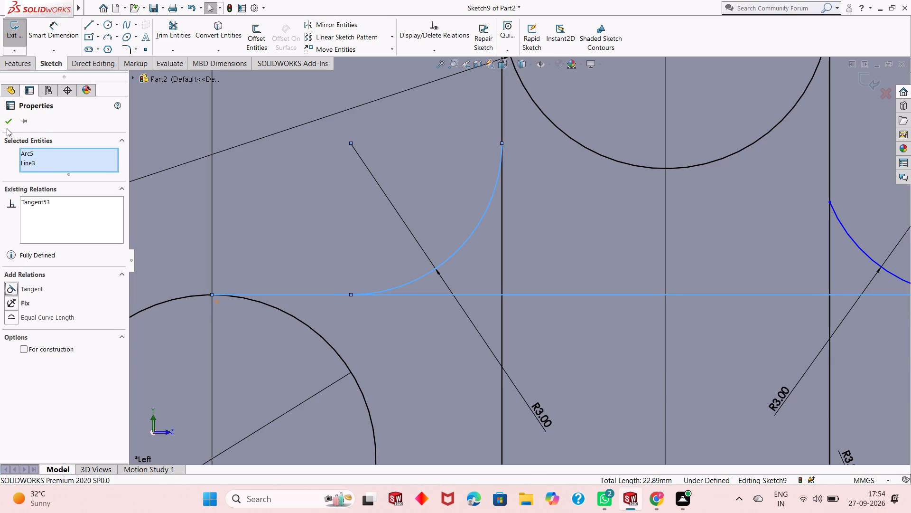
left_click(7, 126)
Make the upper-right corner arc tangent to the upper horizontal line and the right vertical line.
scroll(342, 292, "up", 4)
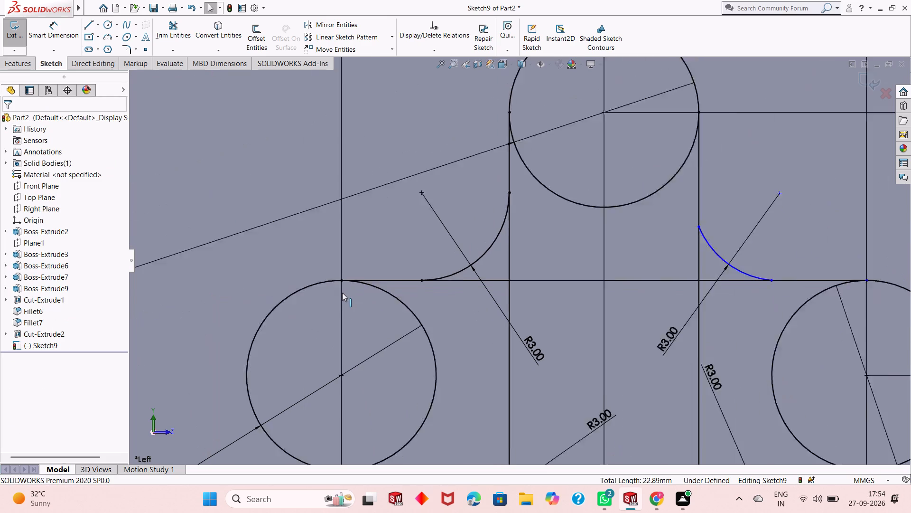
scroll(744, 238, "down", 3)
left_click(652, 285)
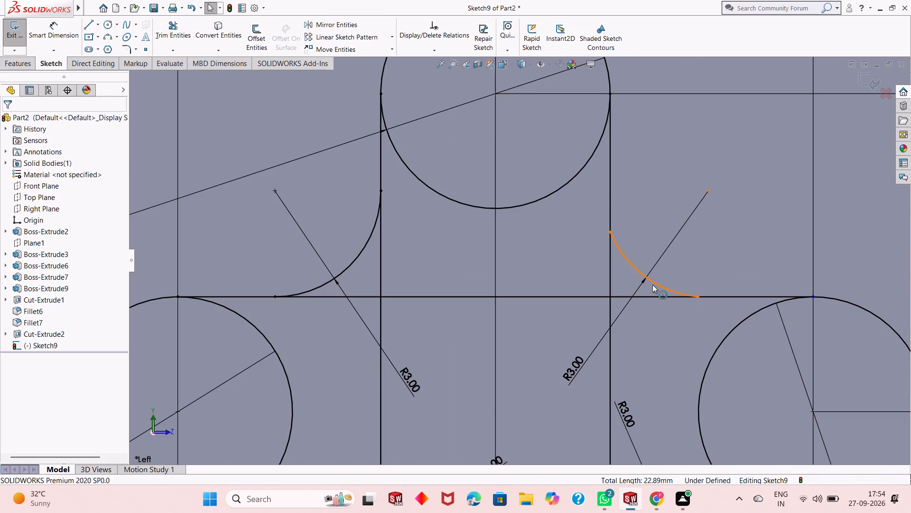
left_click(648, 296, "ctrl")
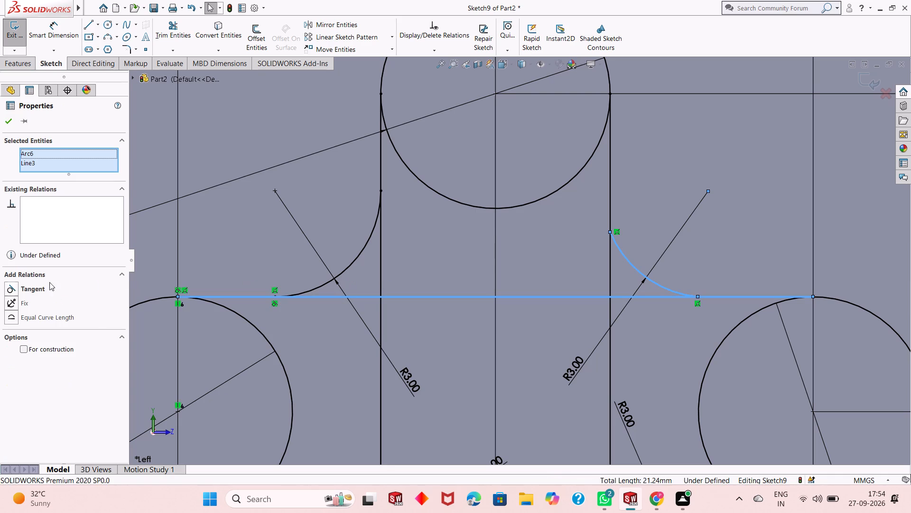
left_click(7, 289)
left_click(9, 124)
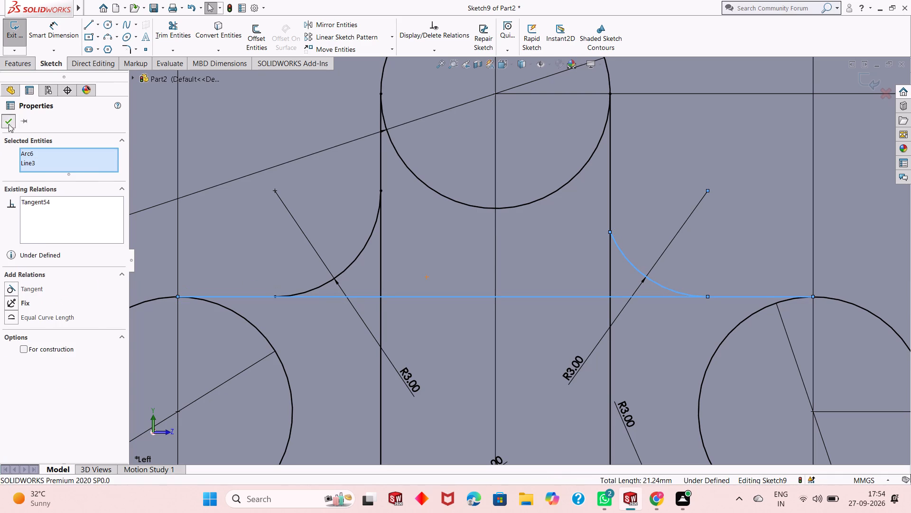
left_click(627, 258)
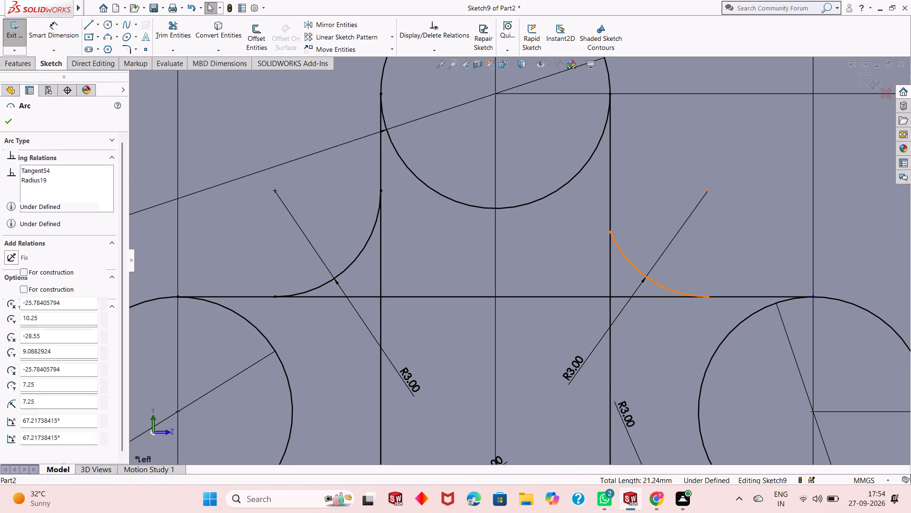
left_click(611, 269, "ctrl")
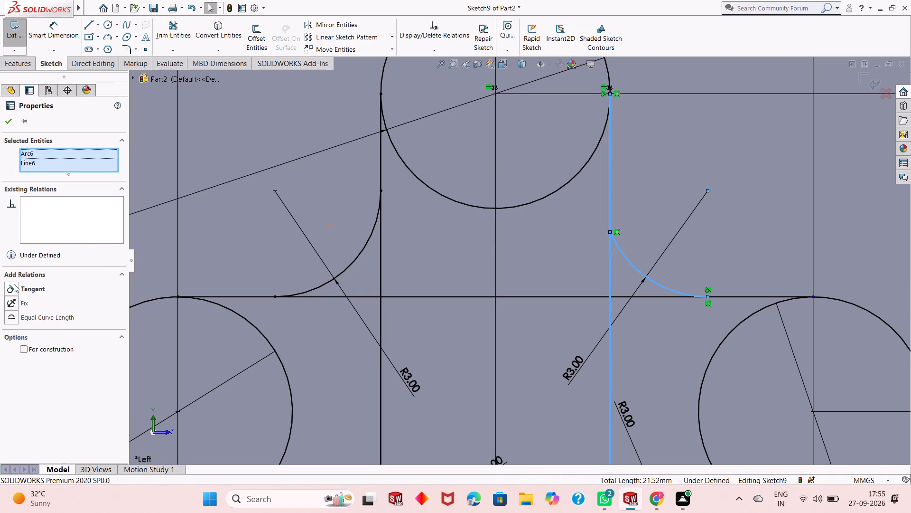
left_click(13, 288)
left_click(8, 123)
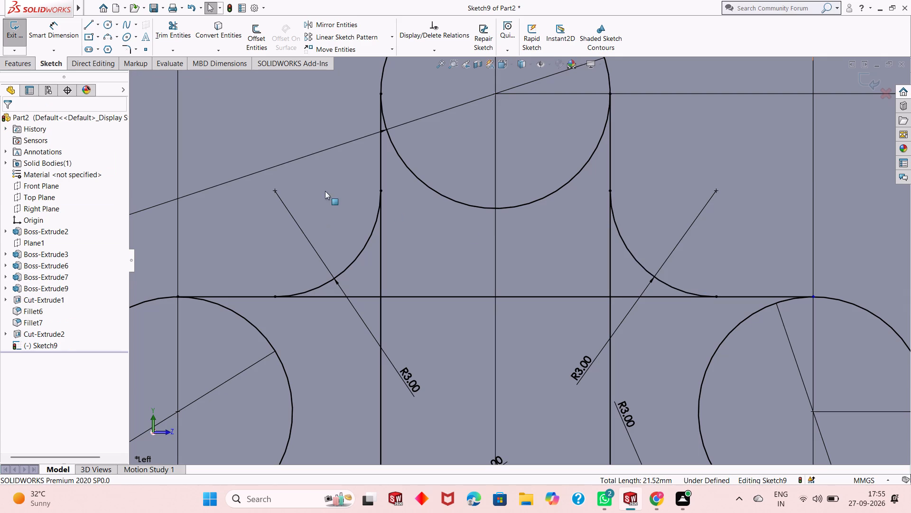
Make the lower-right corner arc tangent to the lower horizontal line and the right vertical line.
scroll(606, 294, "up", 4)
scroll(586, 380, "up", 2)
scroll(557, 391, "down", 5)
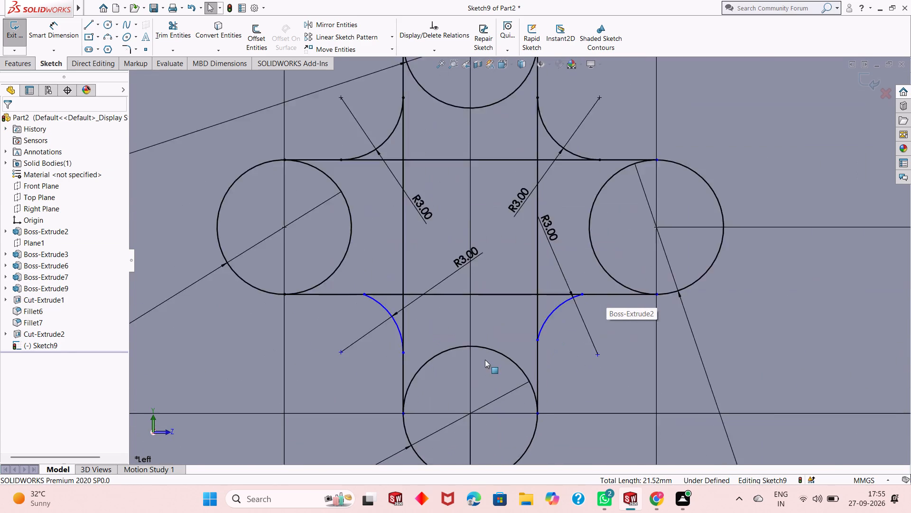
left_click(593, 275)
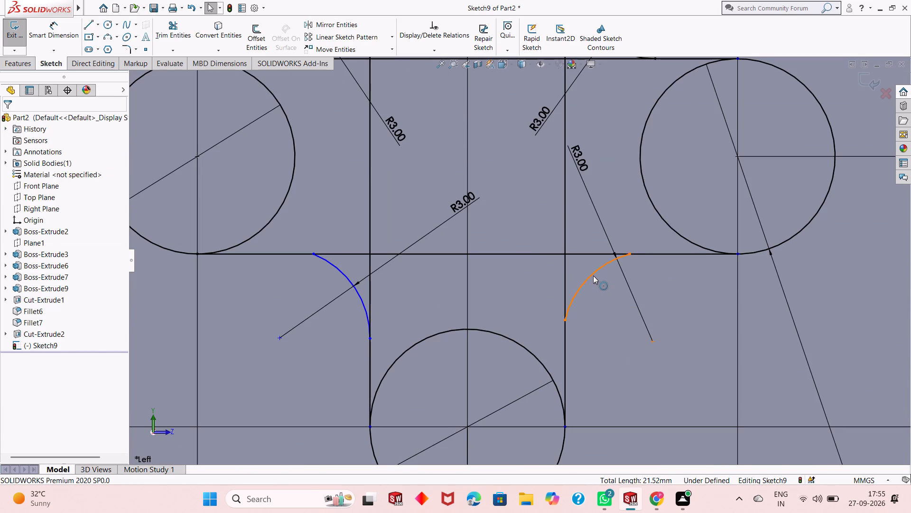
left_click(658, 256, "ctrl")
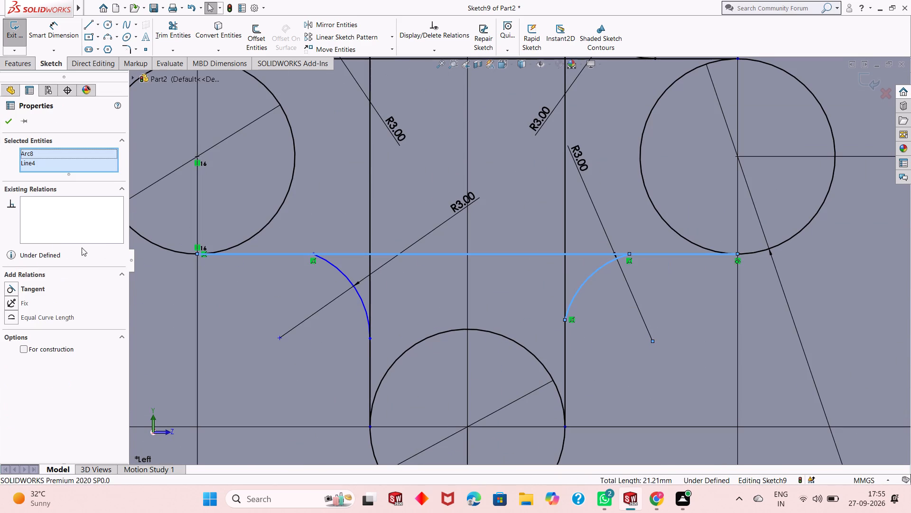
left_click(10, 293)
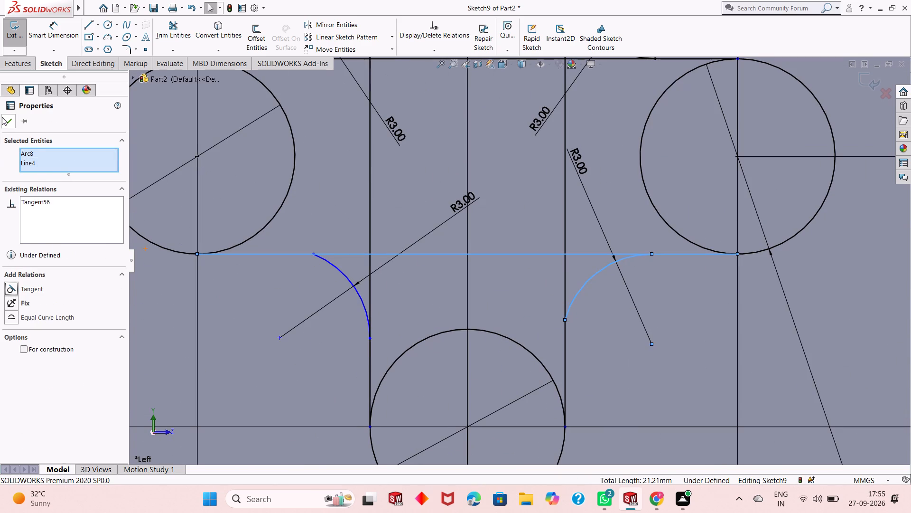
left_click(4, 121)
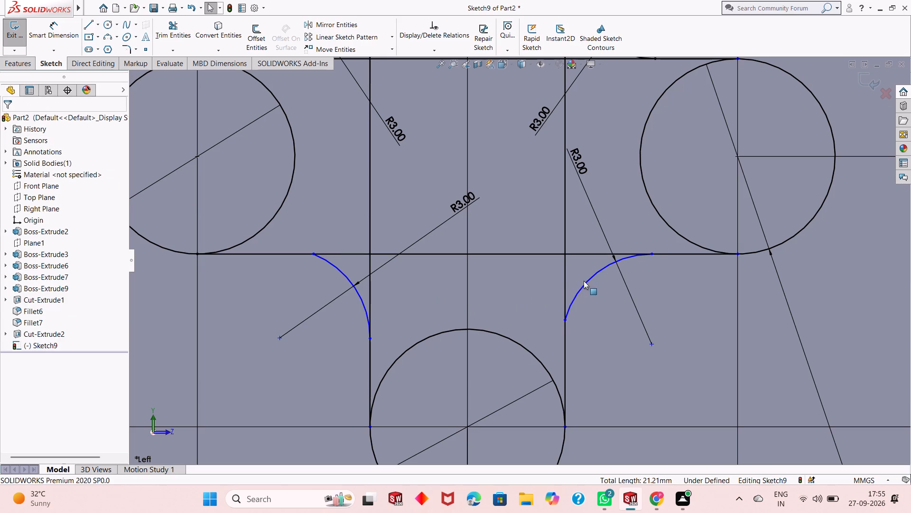
left_click(595, 278)
left_click(566, 283, "ctrl")
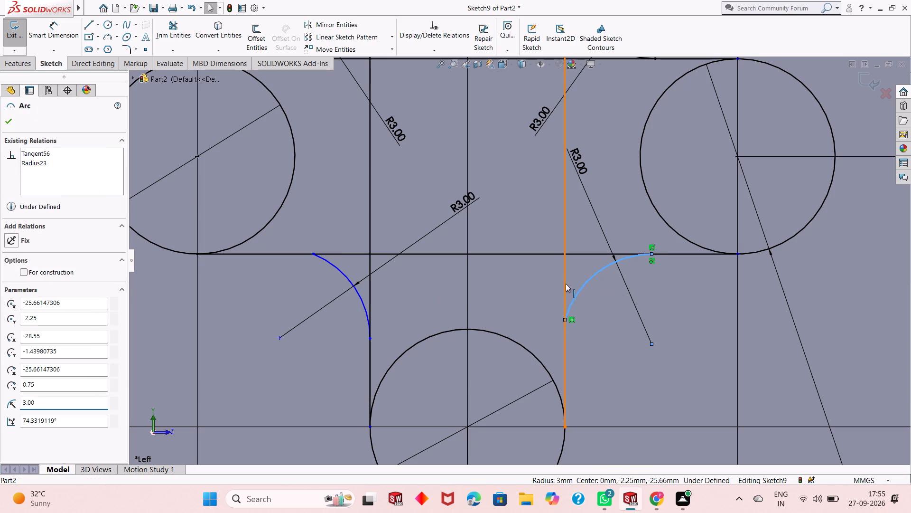
left_click(8, 290)
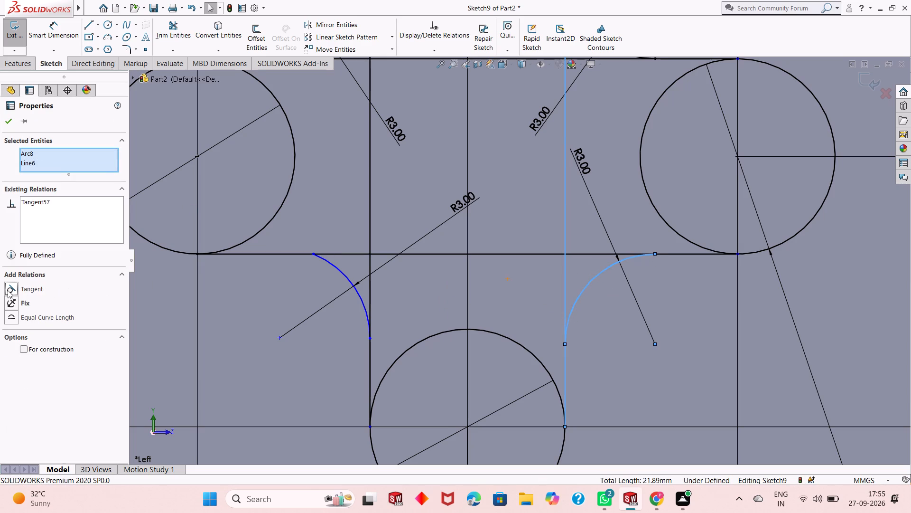
left_click(4, 121)
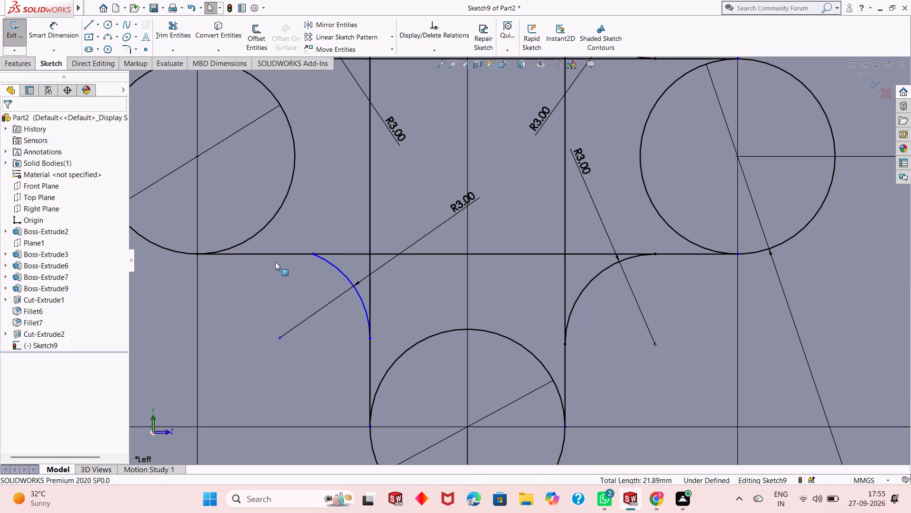
Make the lower-left corner arc tangent to the lower horizontal line and the left vertical line.
left_click(338, 269)
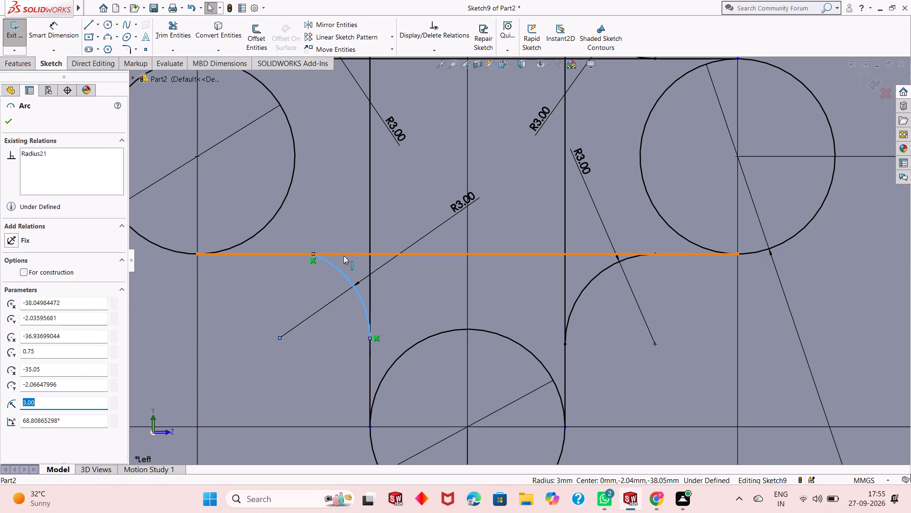
left_click(344, 256, "ctrl")
left_click(29, 290)
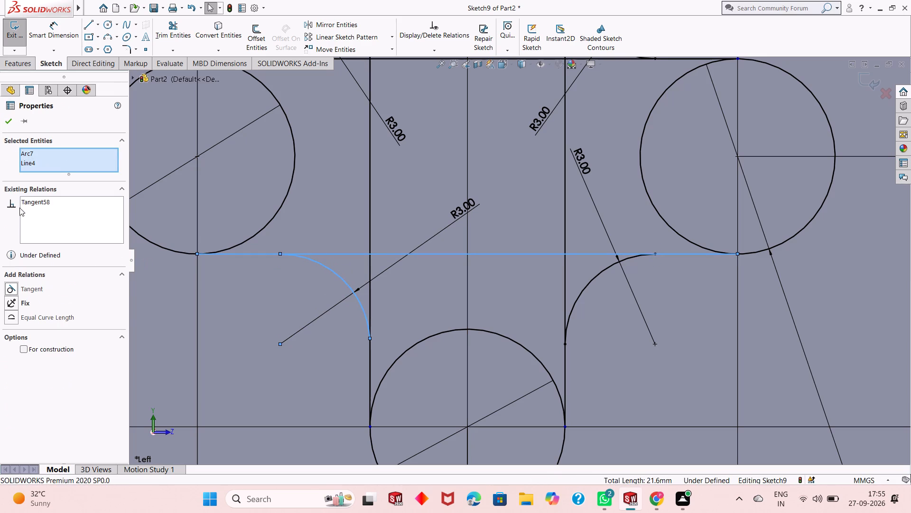
left_click(6, 121)
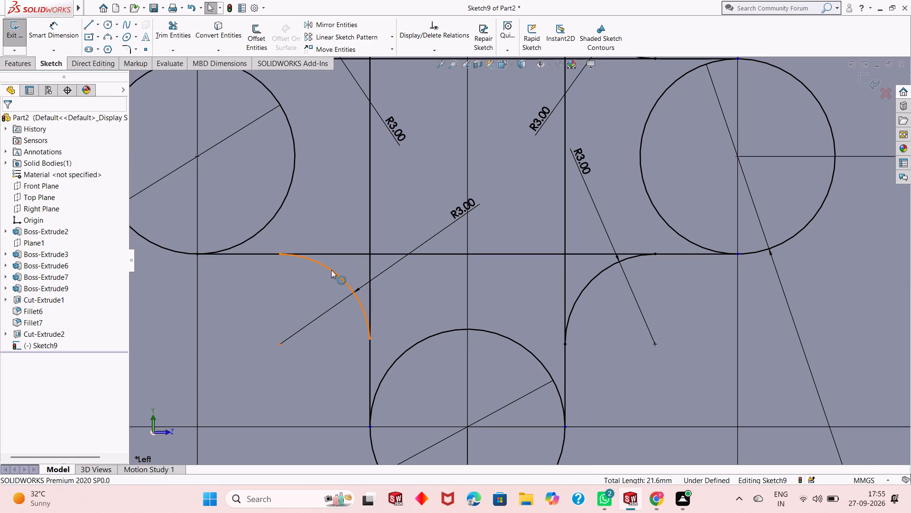
left_click(331, 270)
left_click(371, 361, "ctrl")
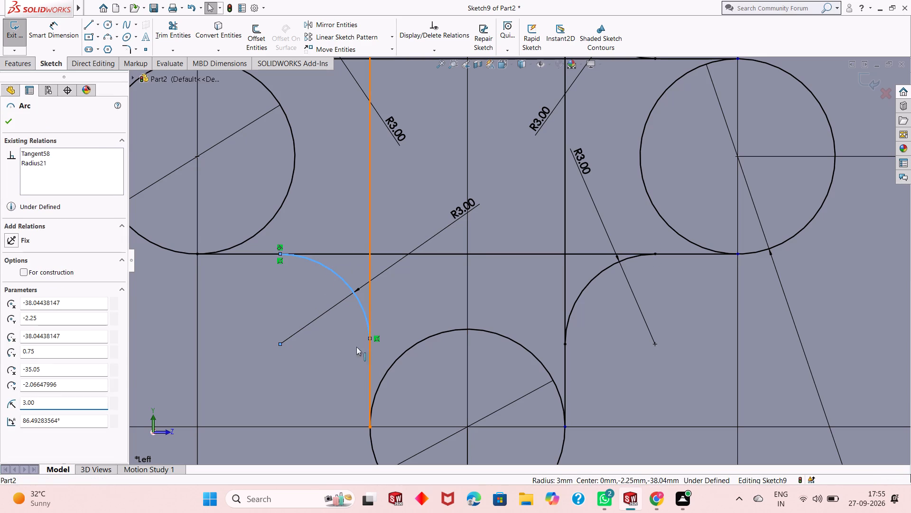
left_click(15, 288)
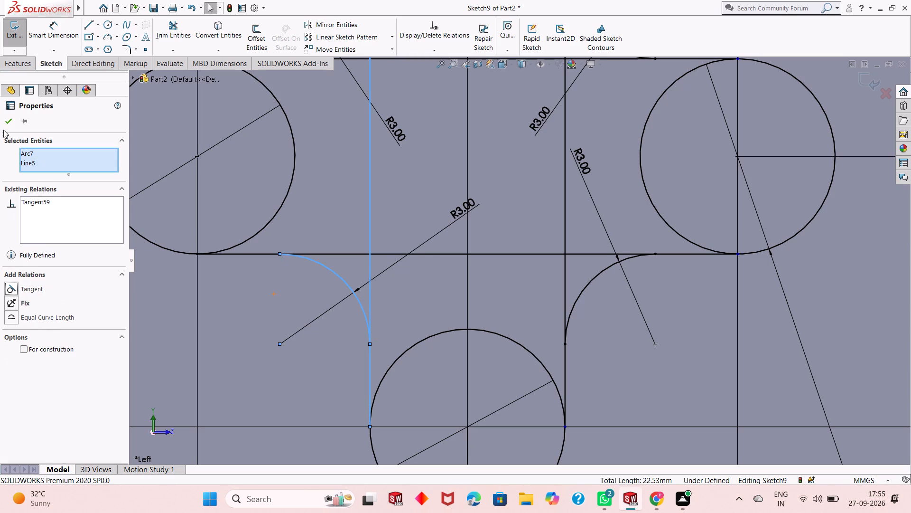
left_click(3, 126)
Trim the line stubs behind both upper corner arcs and the upper and side segments of the central square using Trim to closest.
scroll(444, 310, "up", 5)
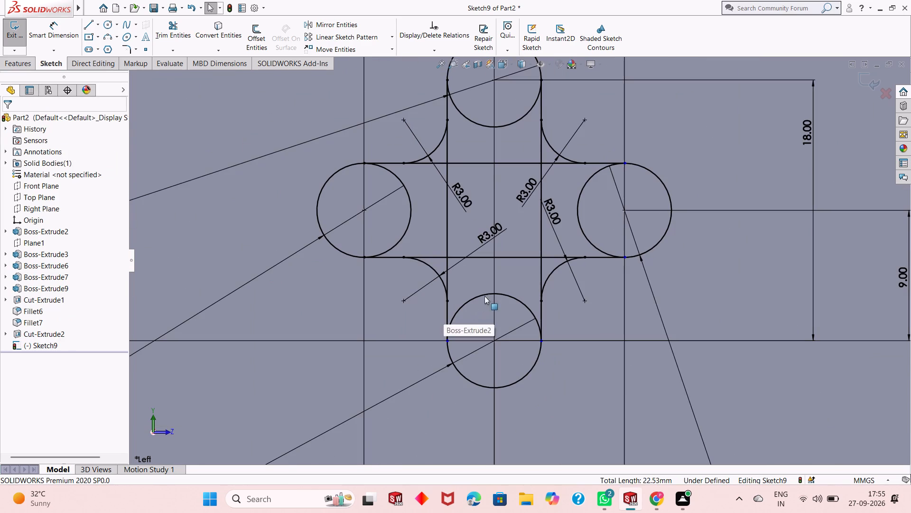
left_click(162, 29)
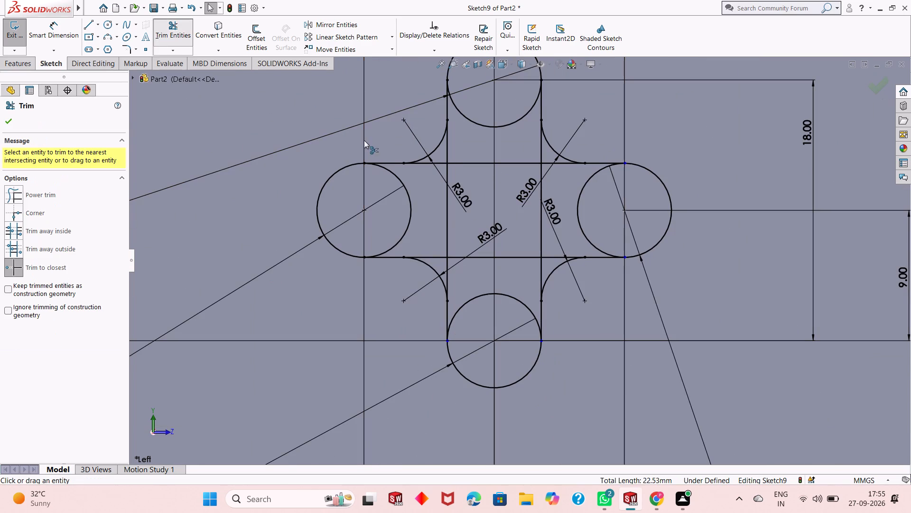
left_click(442, 164)
left_click(445, 152)
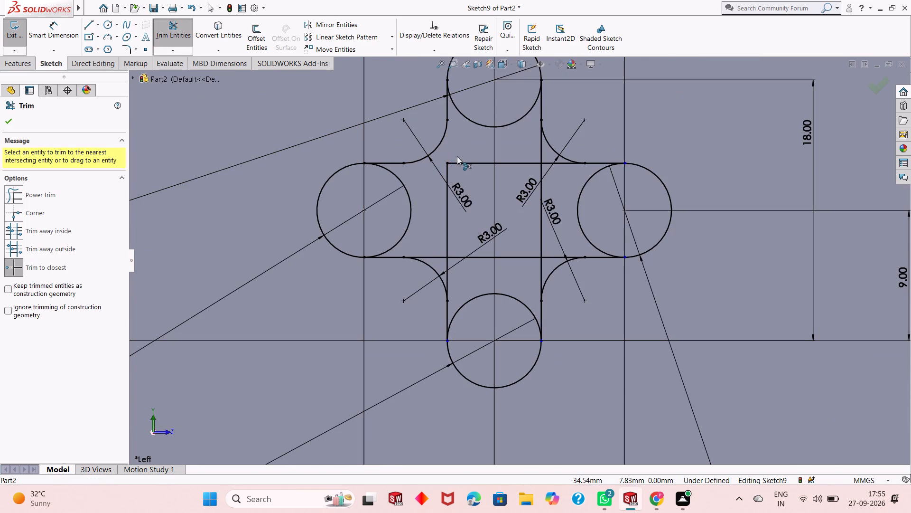
left_click(461, 163)
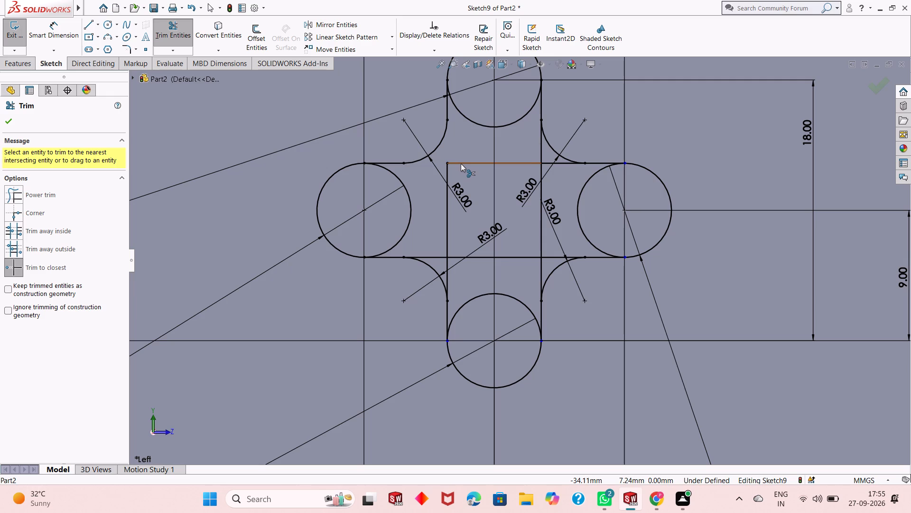
left_click(543, 160)
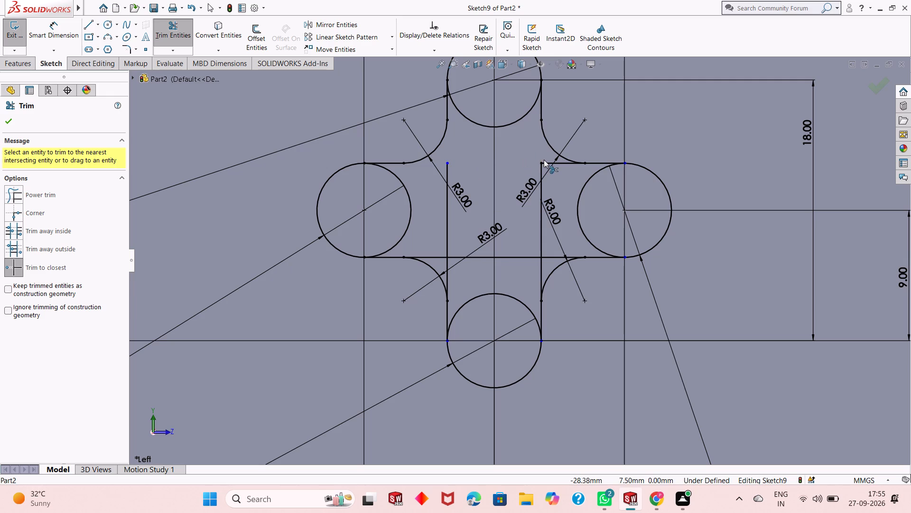
left_click(559, 162)
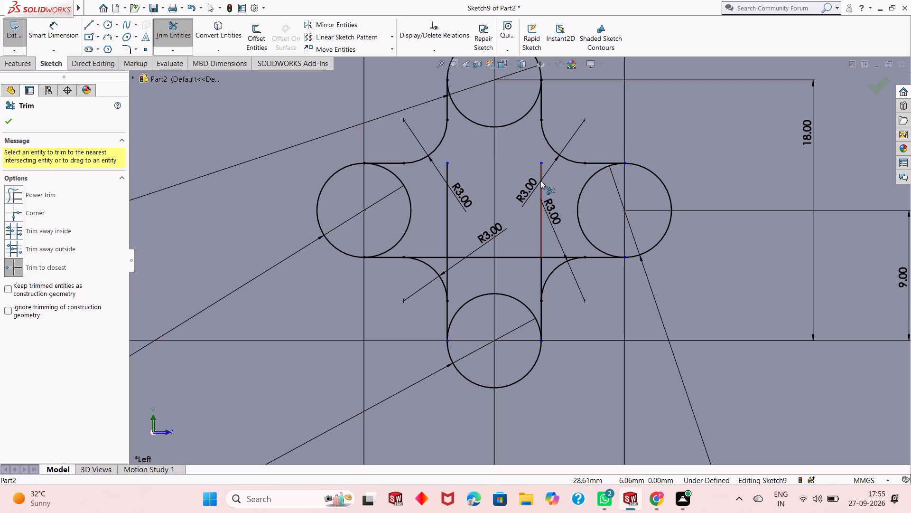
left_click(540, 181)
left_click(448, 172)
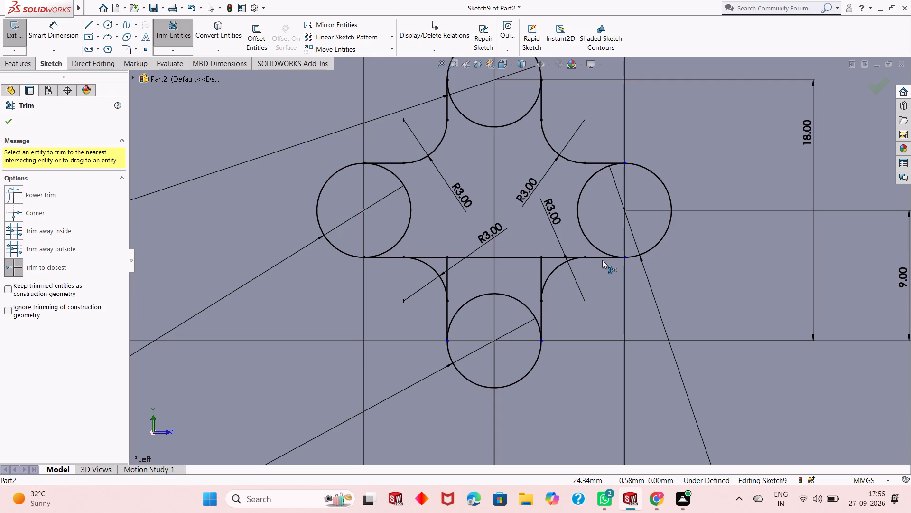
Trim the line stubs behind both lower corner arcs and the bottom segment of the central square using Trim to closest.
left_click(558, 257)
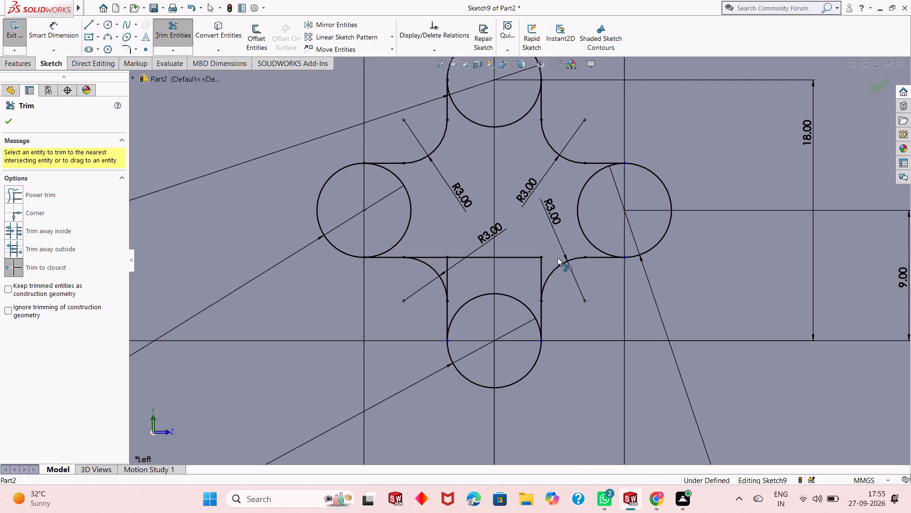
left_click(538, 261)
left_click(539, 270)
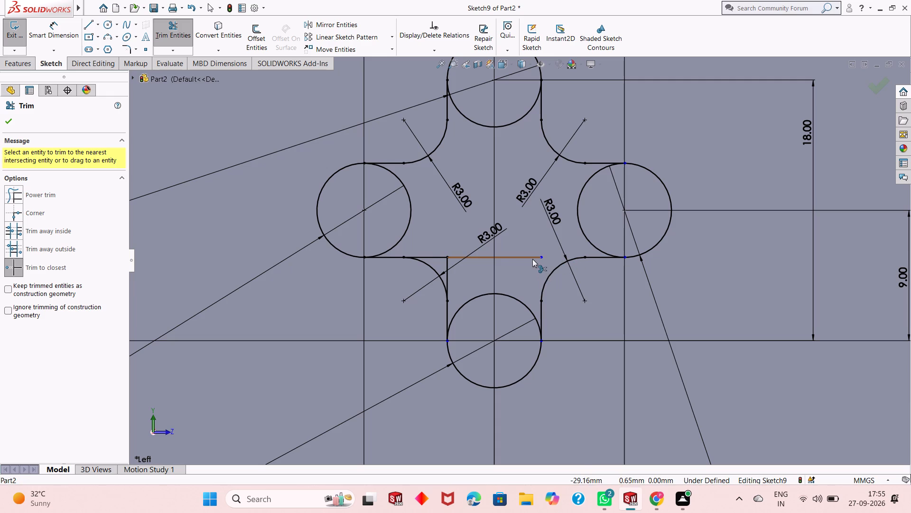
left_click(532, 259)
left_click(434, 258)
left_click(448, 274)
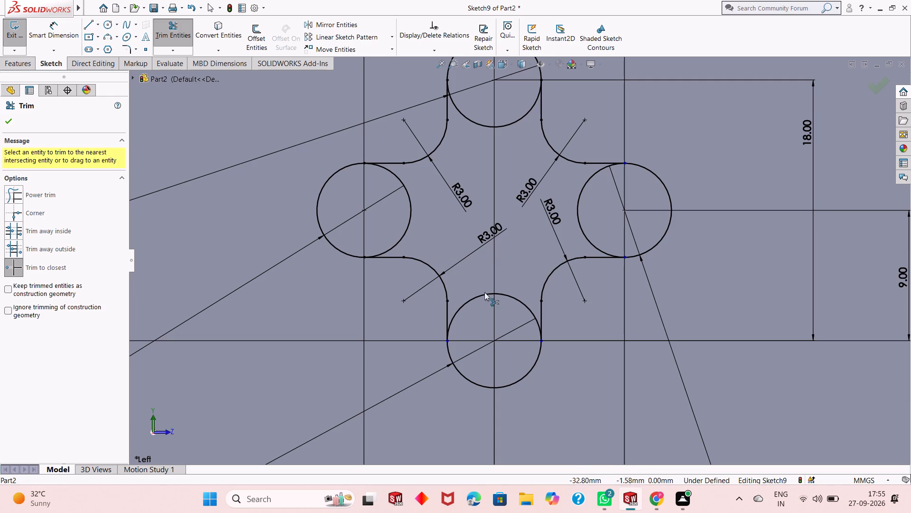
Trim the inner arcs of the four lobe circles so only the outer cross-shaped outline remains, and finish trimming.
left_click(513, 122)
left_click(407, 229)
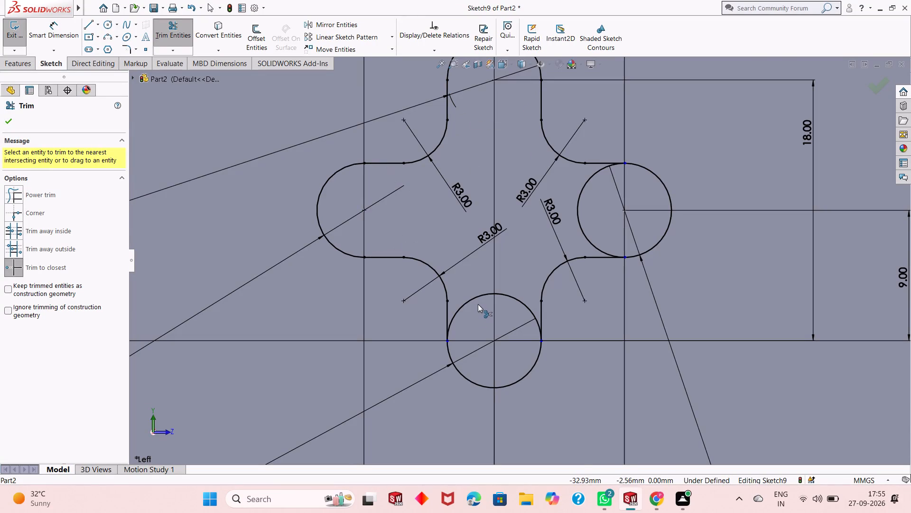
left_click(477, 299)
left_click(594, 245)
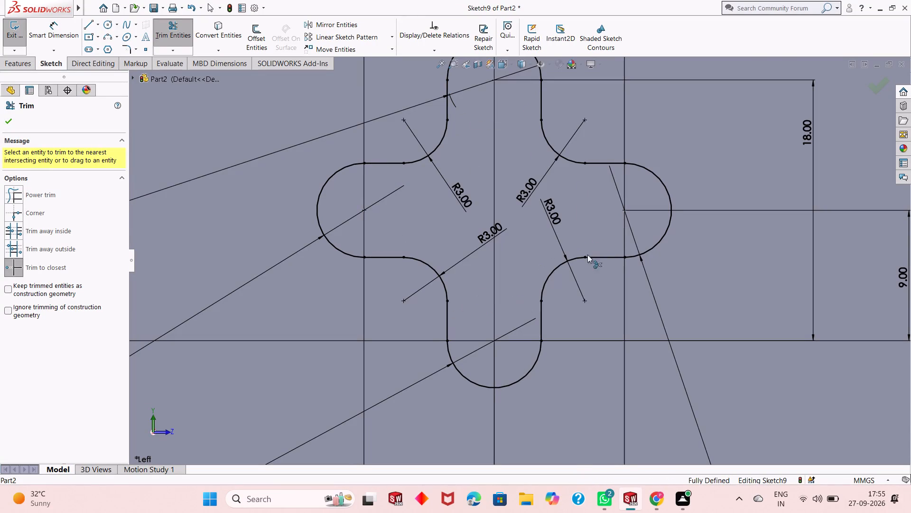
right_click(575, 282)
left_click(590, 313)
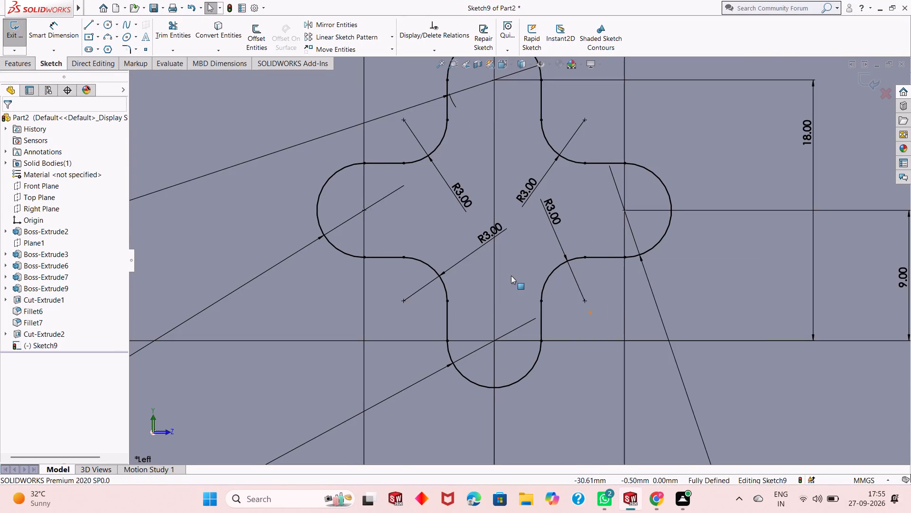
Cut-extrude the four-lobed sketch profile with the Through All end condition, through both side plates of the bracket.
scroll(511, 275, "up", 4)
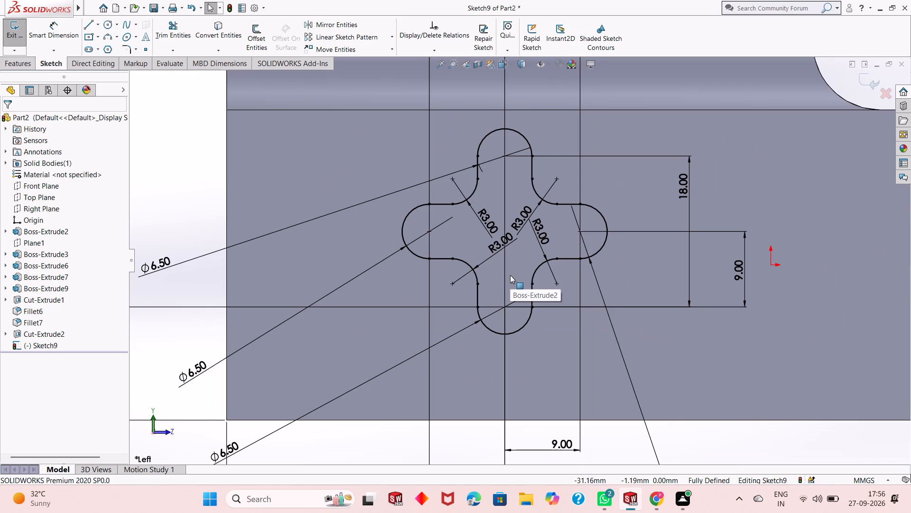
middle_click_drag(552, 242, 522, 255)
scroll(520, 257, "up", 3)
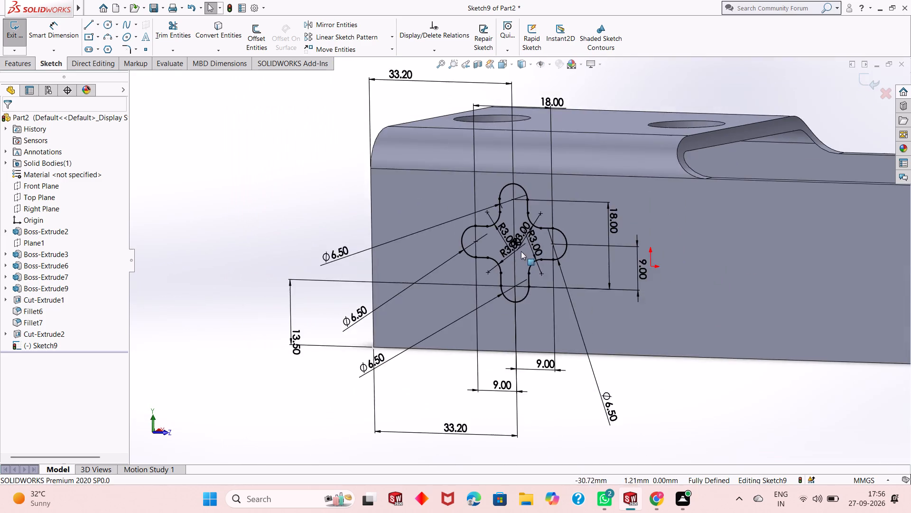
scroll(520, 241, "up", 2)
scroll(624, 203, "down", 3)
scroll(520, 257, "down", 3)
scroll(419, 302, "up", 3)
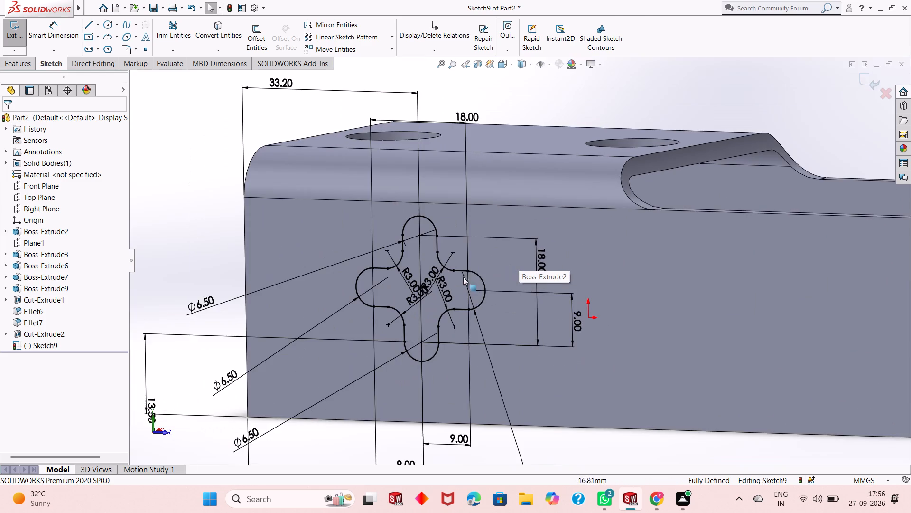
scroll(422, 288, "down", 3)
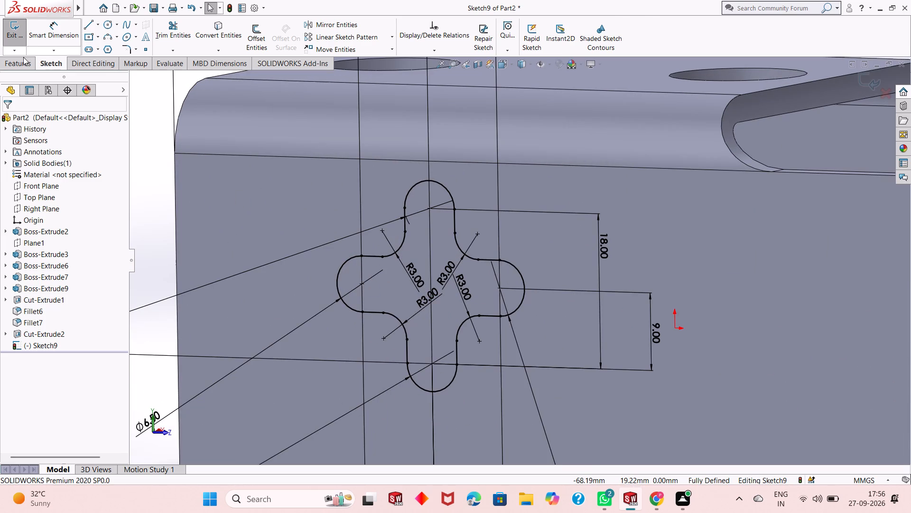
left_click(21, 66)
left_click(163, 39)
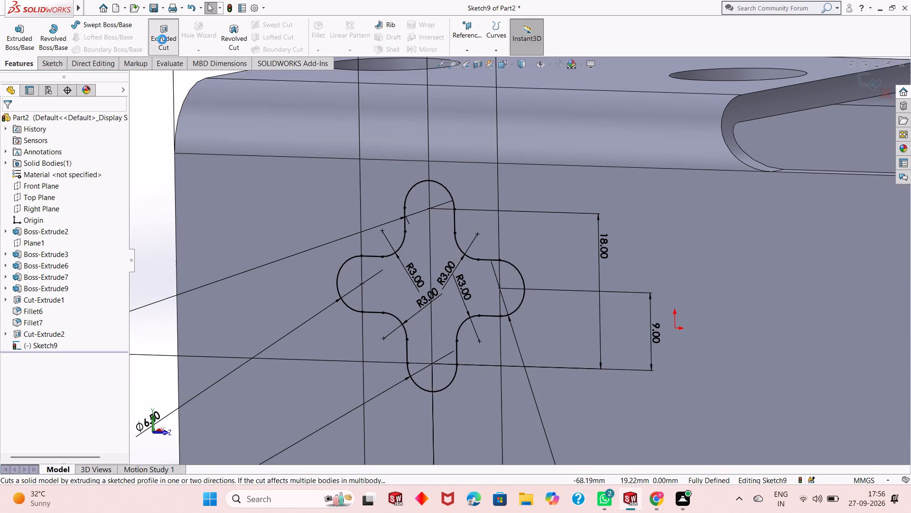
scroll(493, 312, "up", 3)
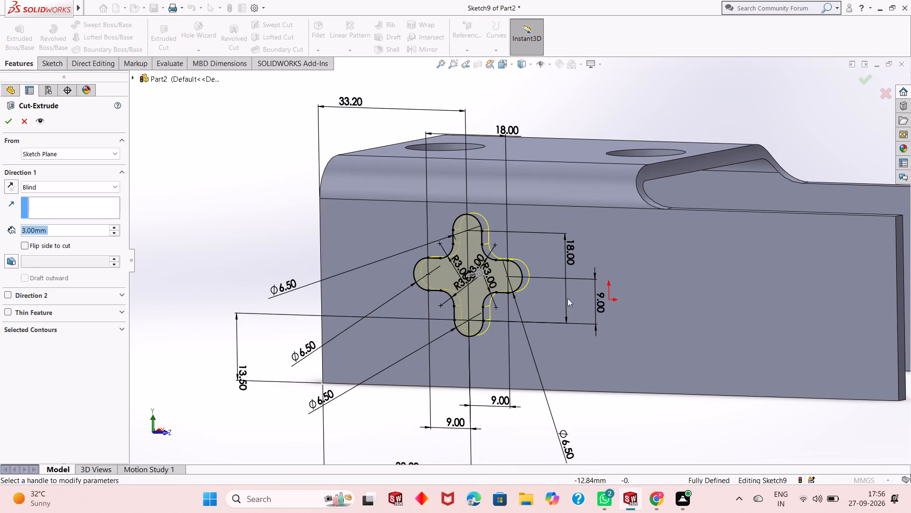
middle_click_drag(633, 288, 578, 315)
scroll(568, 309, "up", 3)
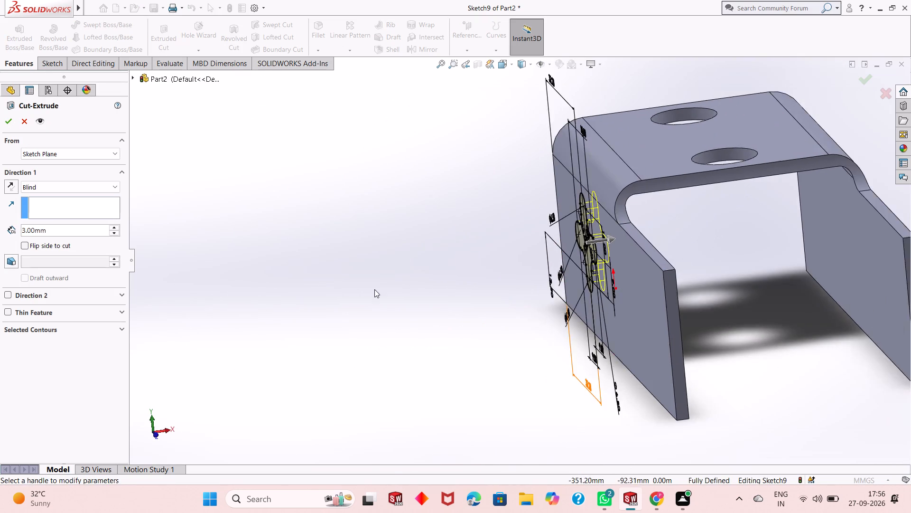
scroll(374, 289, "up", 1)
scroll(678, 246, "down", 3)
scroll(613, 271, "up", 1)
middle_click_drag(613, 273, 624, 268)
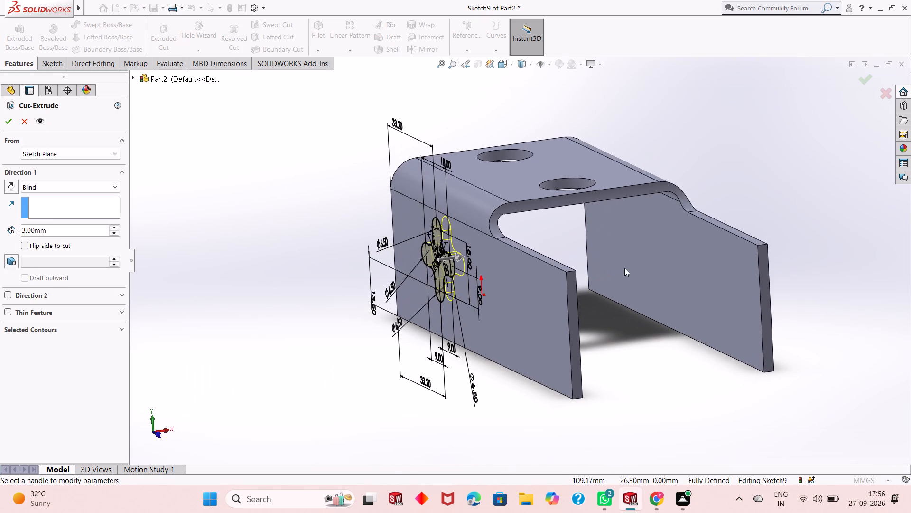
left_click(40, 187)
left_click(47, 202)
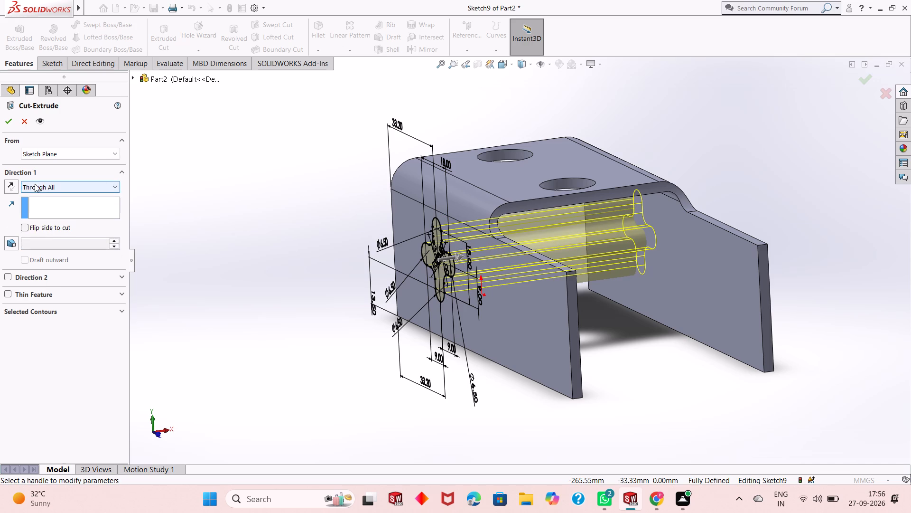
middle_click_drag(613, 314, 595, 331)
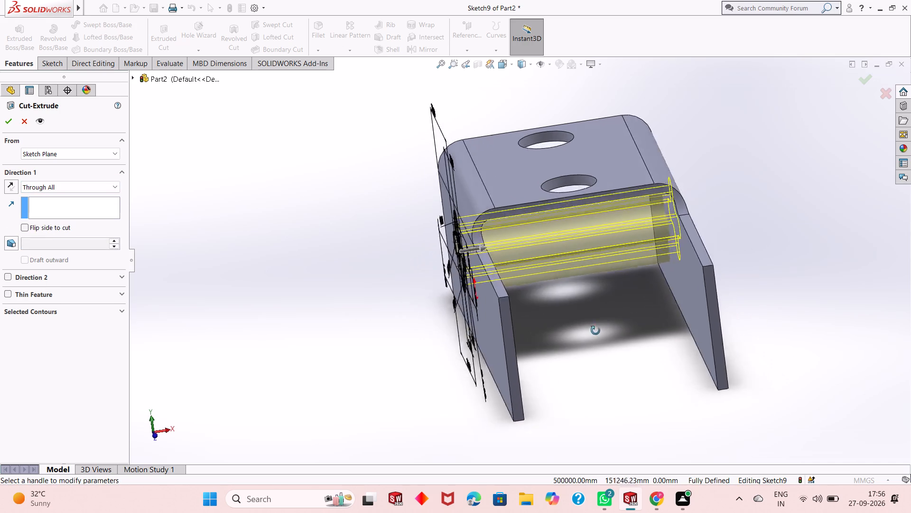
middle_click_drag(595, 331, 589, 342)
left_click(6, 123)
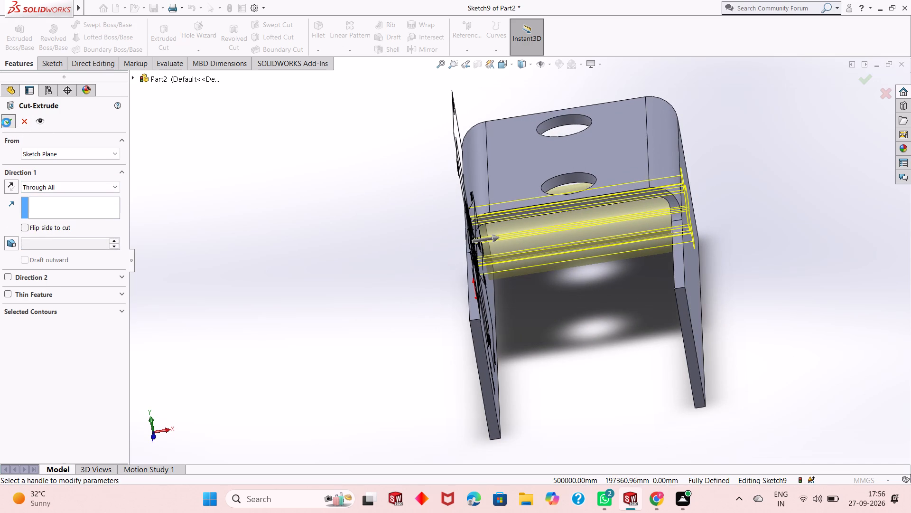
left_click(339, 296)
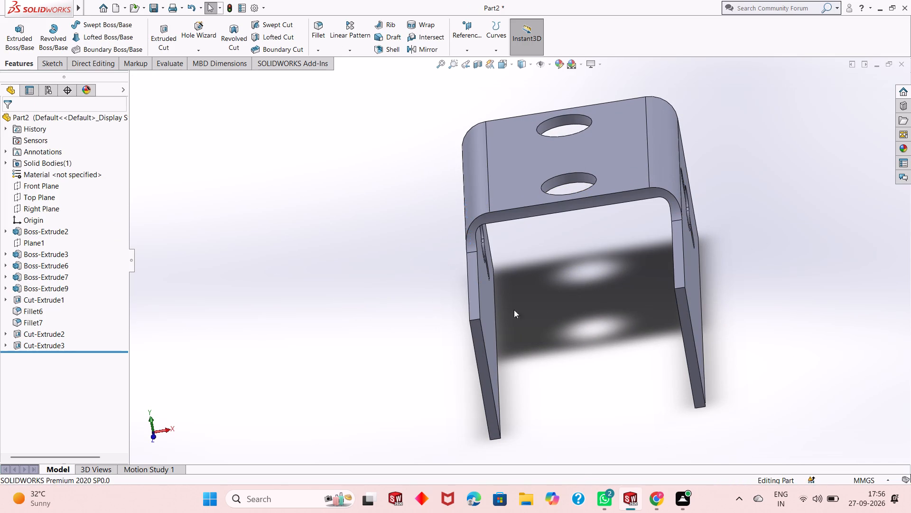
Fillet the upper corner edges at the free ends of both side plates with an 8 mm radius.
middle_click_drag(530, 301, 559, 265)
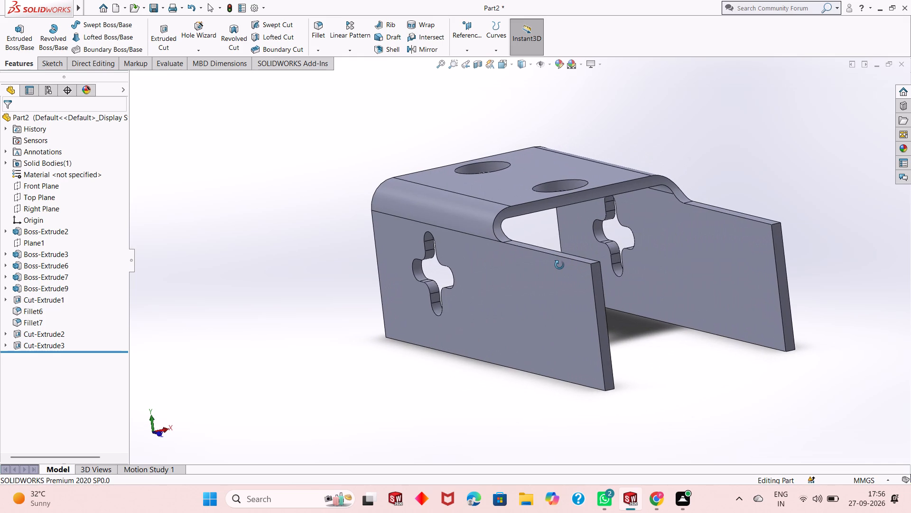
middle_click_drag(559, 265, 560, 265)
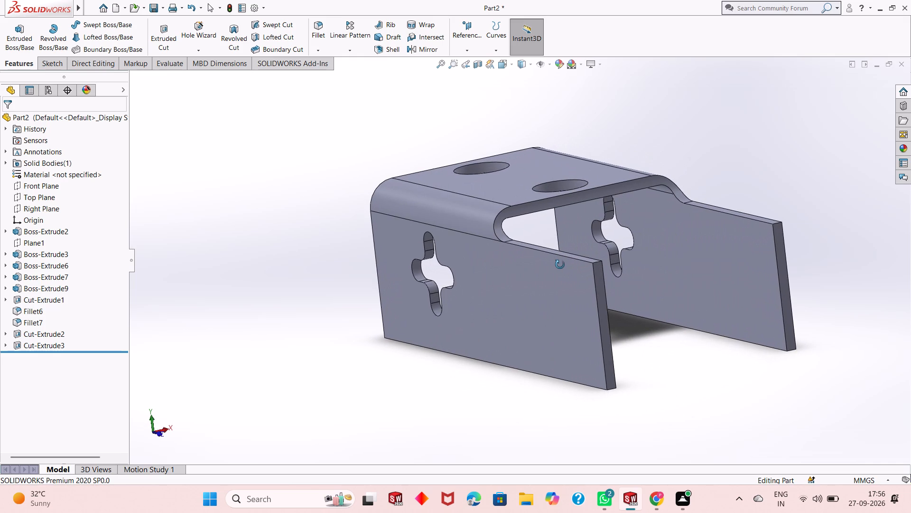
middle_click_drag(560, 265, 564, 264)
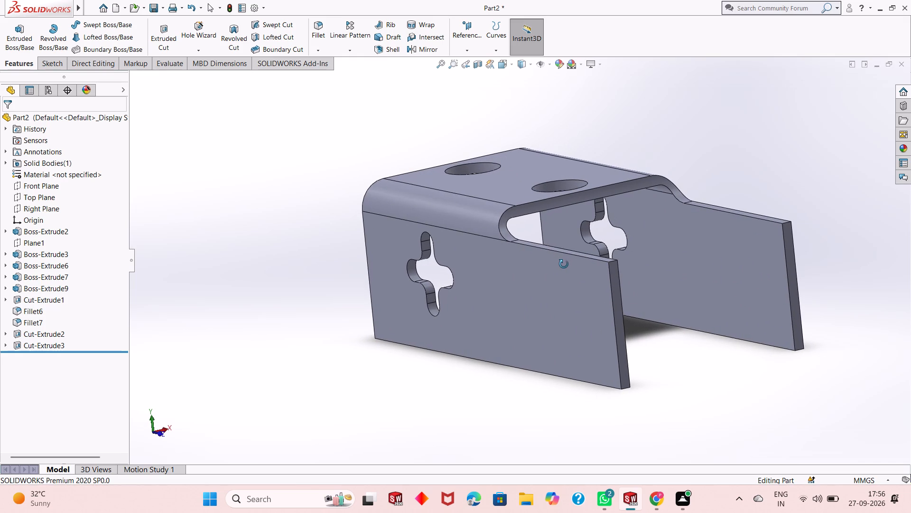
middle_click_drag(564, 264, 557, 268)
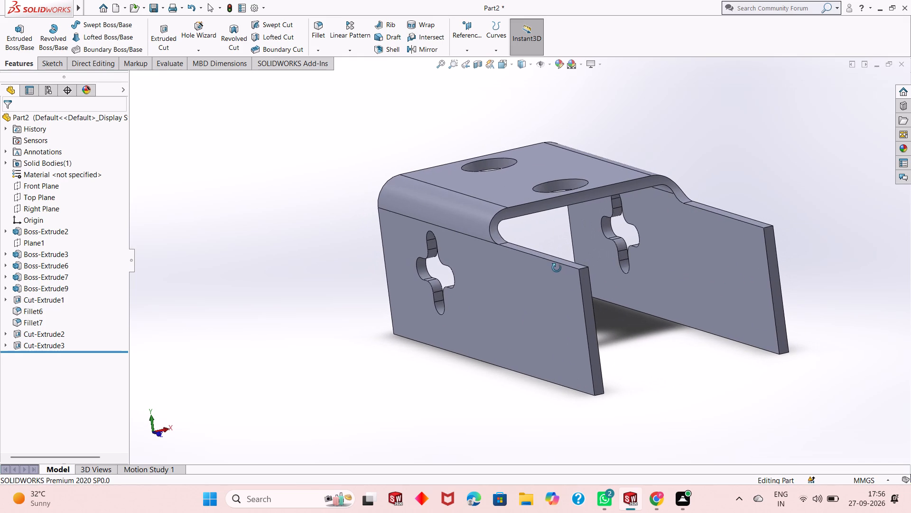
middle_click_drag(557, 268, 554, 270)
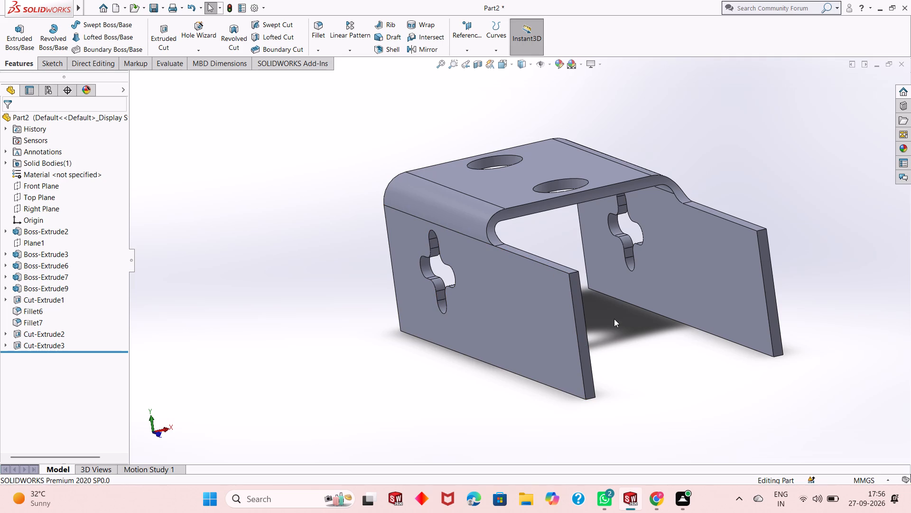
middle_click_drag(614, 324, 604, 338)
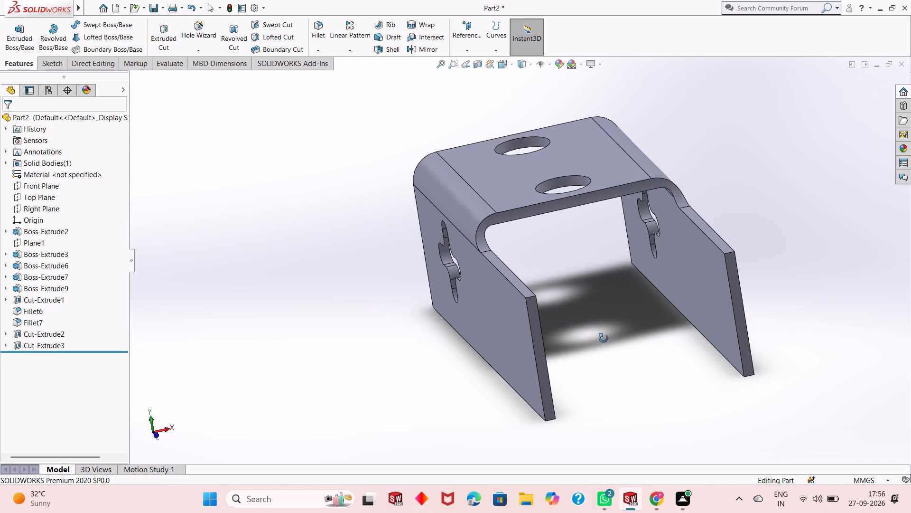
middle_click_drag(604, 338, 608, 349)
left_click(316, 33)
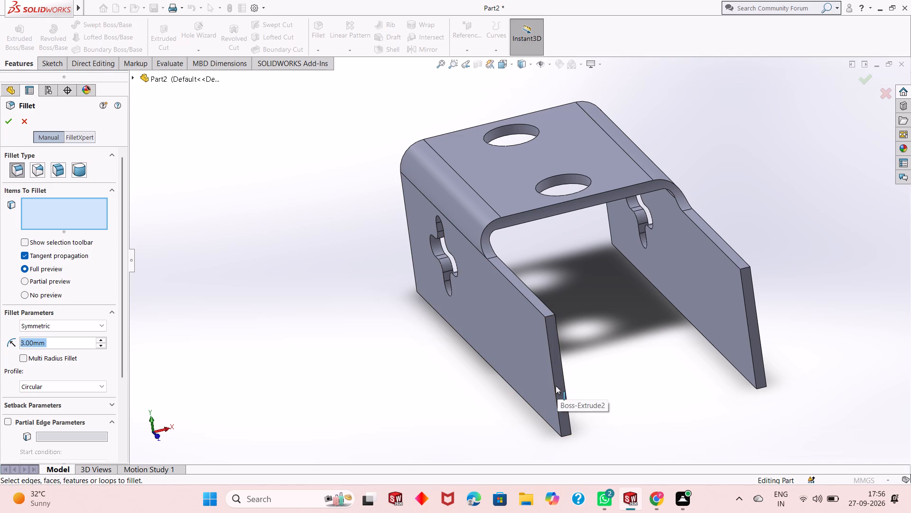
scroll(554, 389, "down", 1)
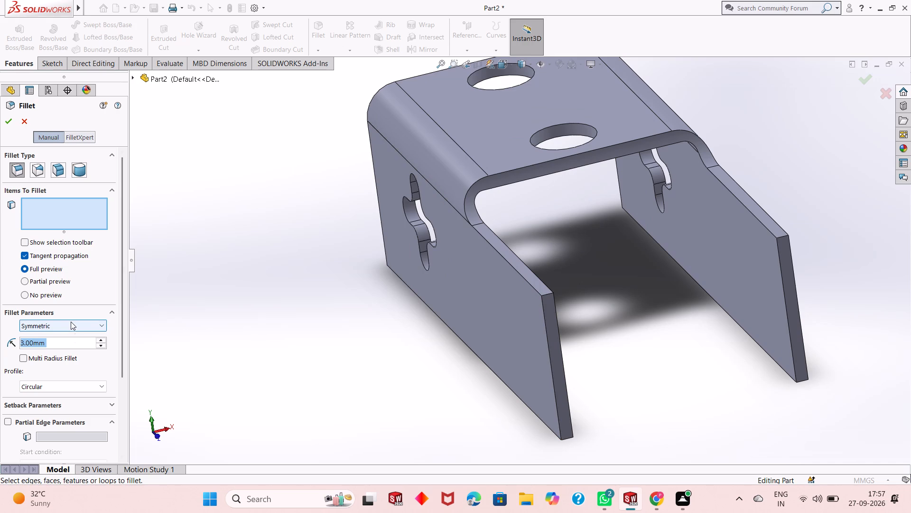
key("8")
key("Return")
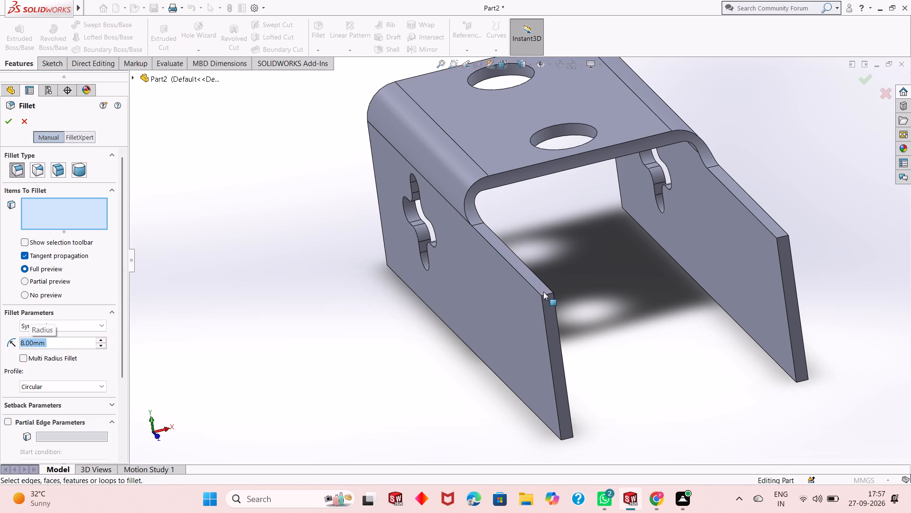
left_click(548, 294)
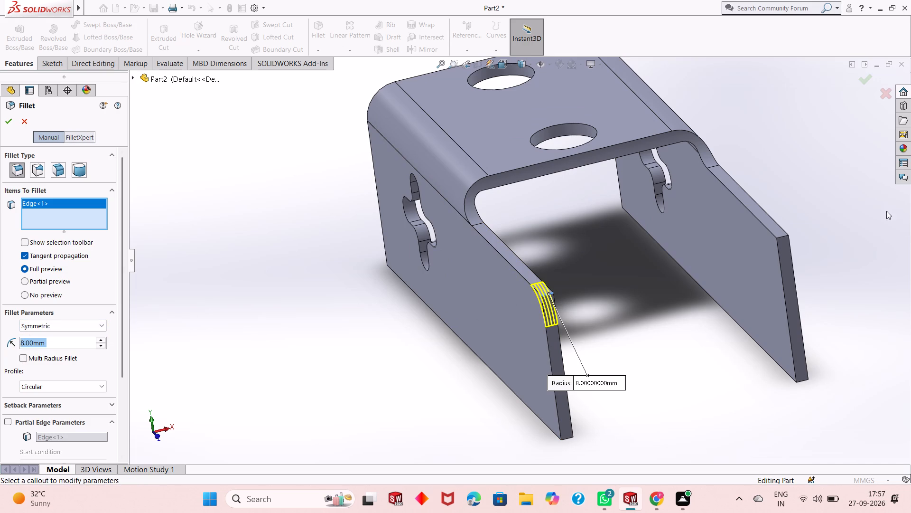
left_click(781, 237)
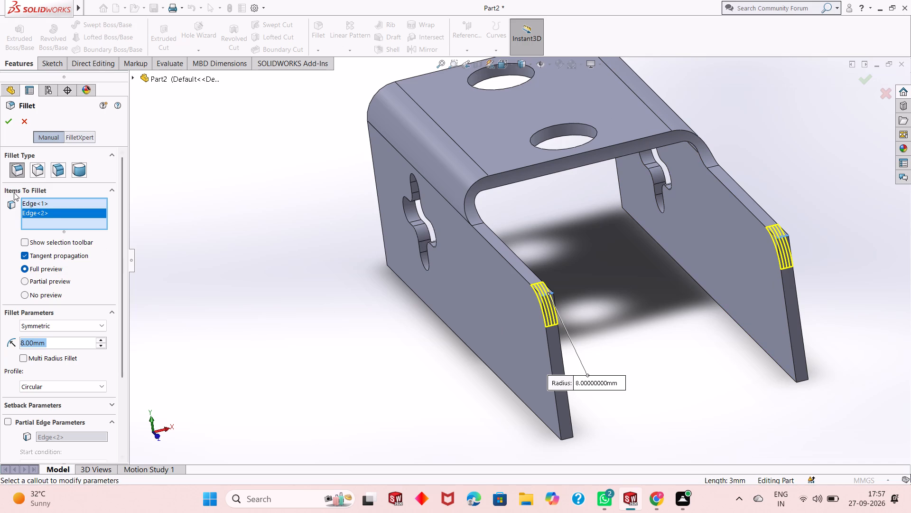
left_click(13, 125)
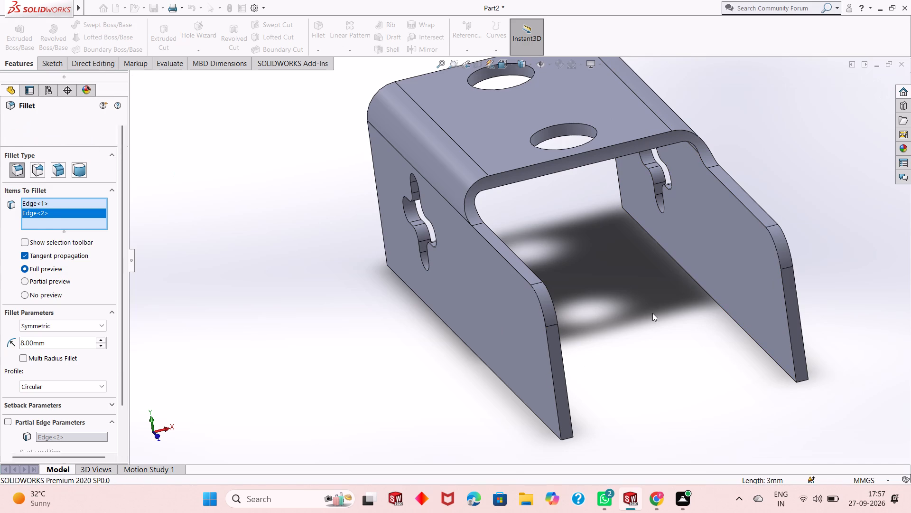
Fillet the lower corner edges at the free ends of both side plates with a 5 mm radius.
middle_click_drag(635, 331, 627, 215)
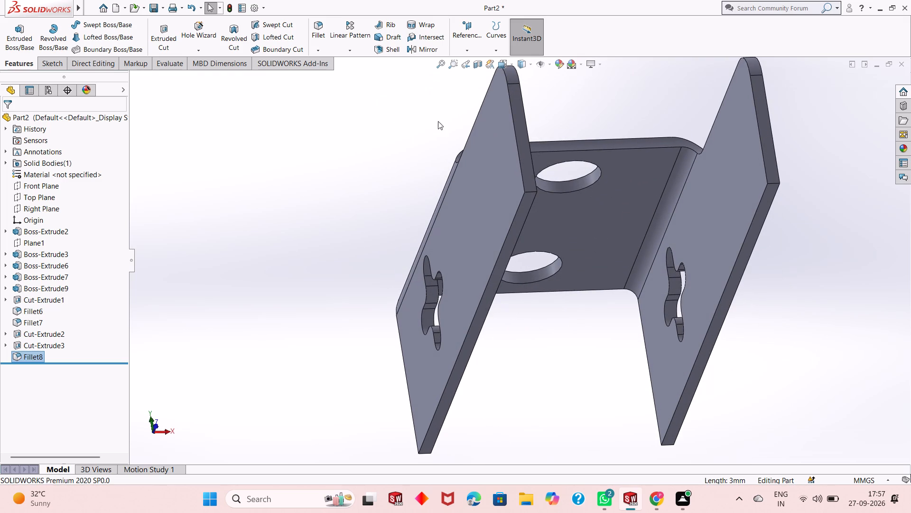
left_click(318, 34)
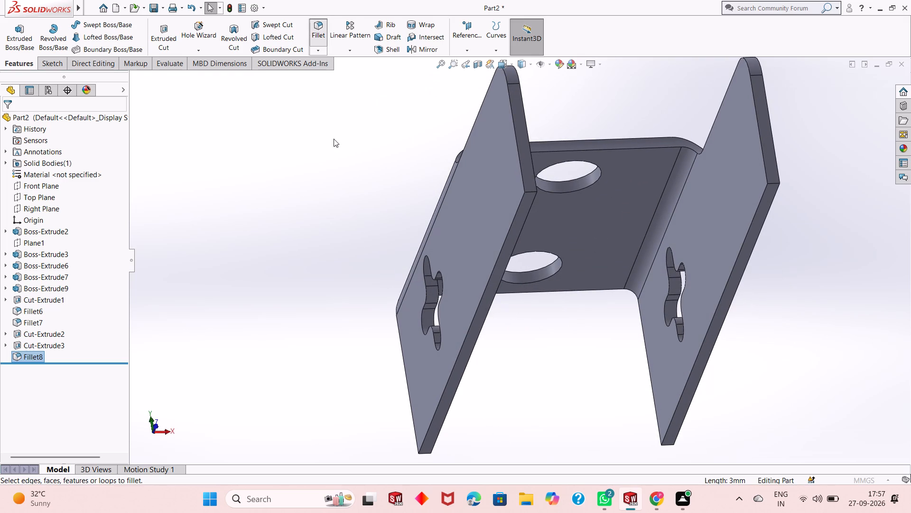
key("5")
key("Return")
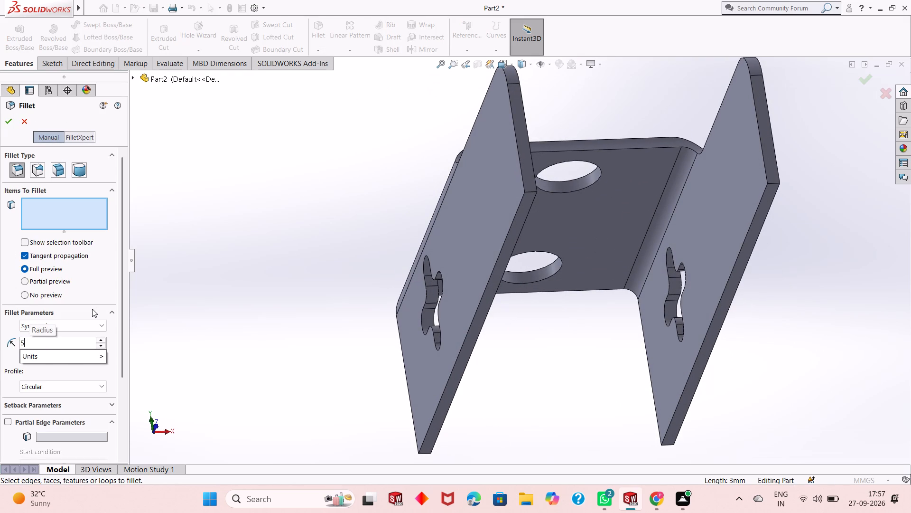
left_click(530, 193)
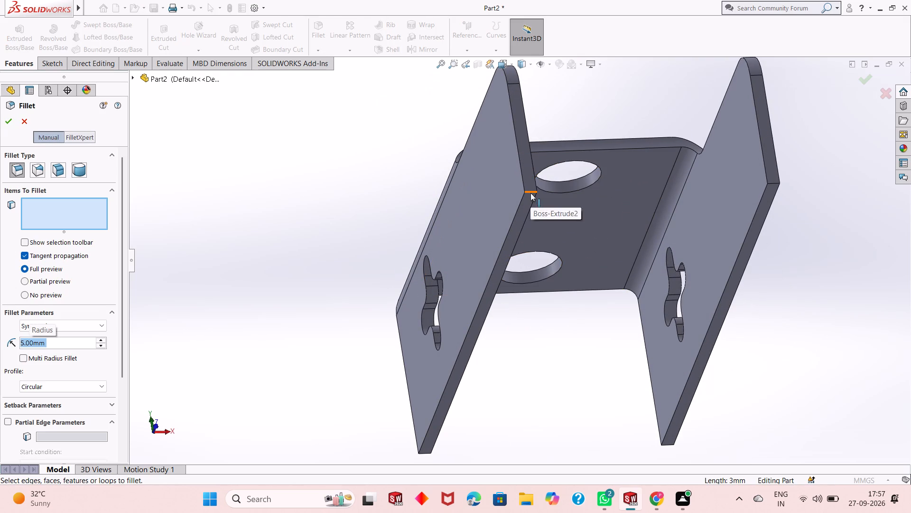
left_click(770, 183)
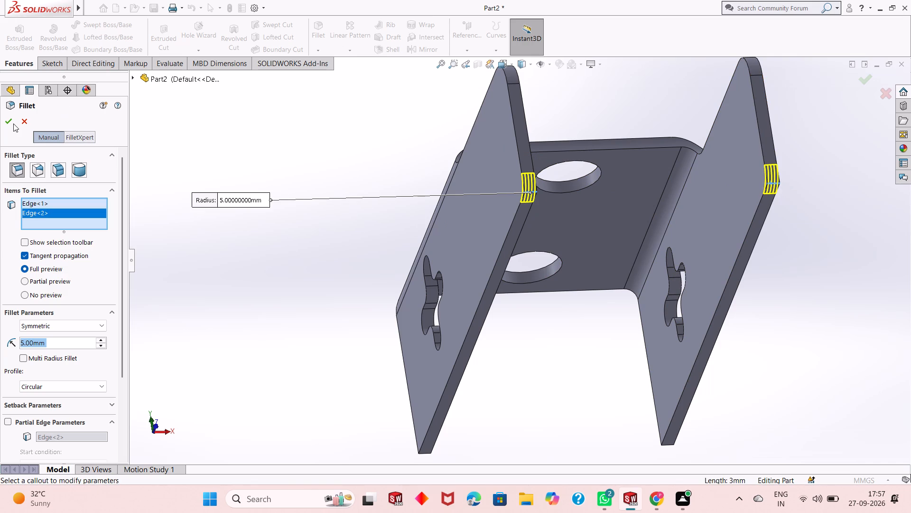
left_click(12, 124)
Inspect the filleted end corners of both side plates from above, below and the side.
middle_click_drag(657, 170, 665, 271)
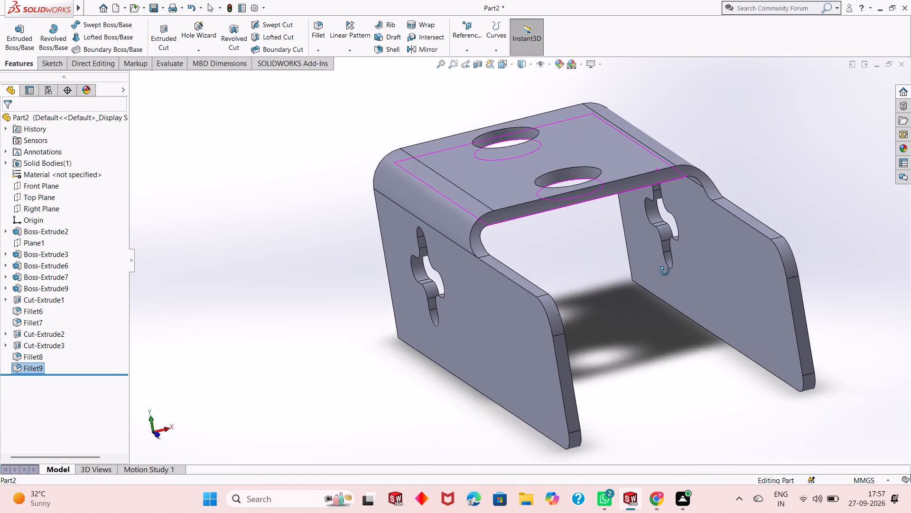
middle_click_drag(665, 271, 669, 187)
middle_click_drag(669, 187, 669, 187)
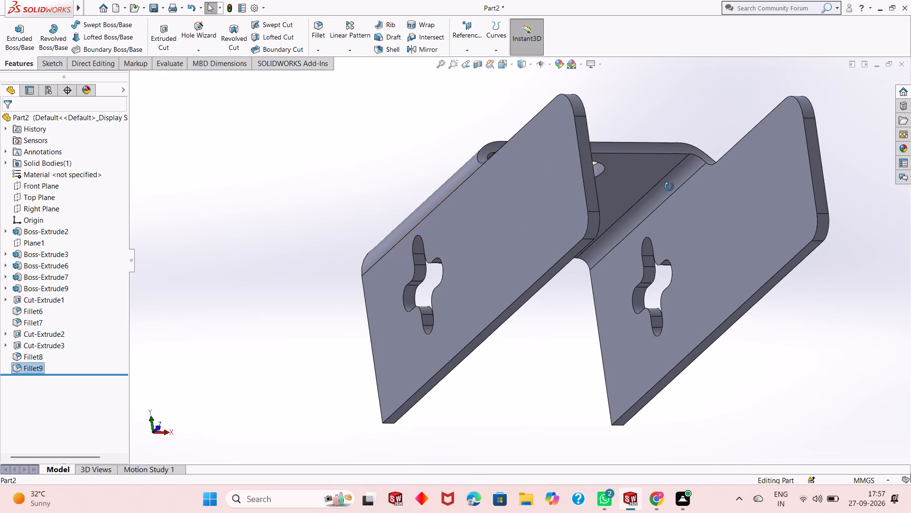
middle_click_drag(669, 187, 665, 285)
scroll(658, 330, "up", 2)
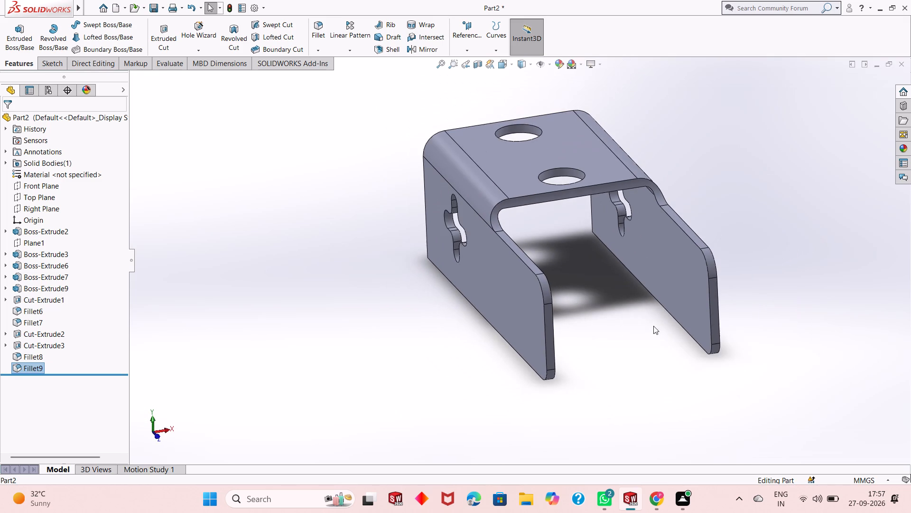
scroll(604, 165, "down", 2)
scroll(632, 365, "up", 2)
scroll(521, 296, "down", 2)
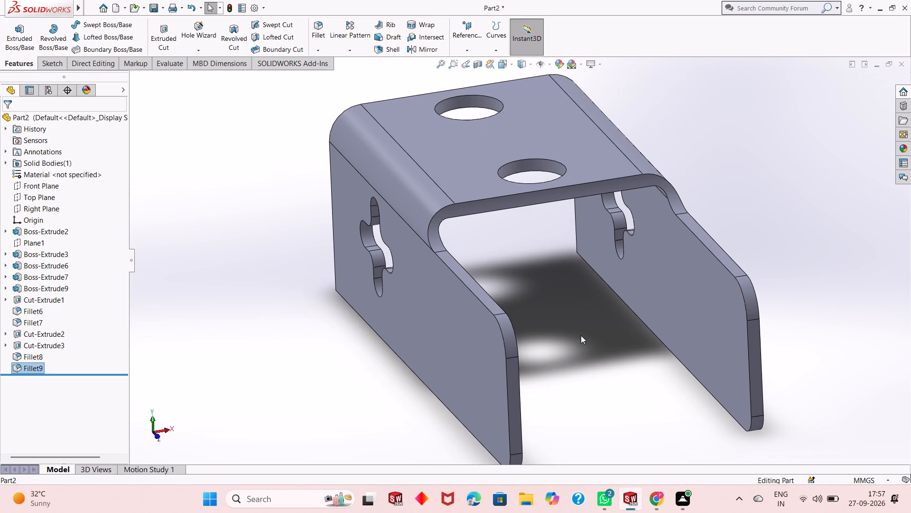
middle_click_drag(581, 337, 600, 313)
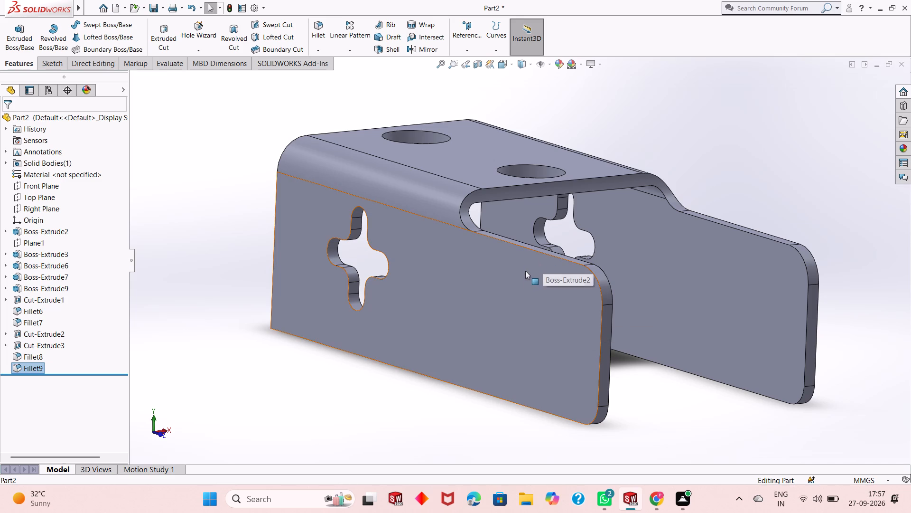
Start a sketch on the outer face of the near side plate and view it face-on.
left_click(571, 300)
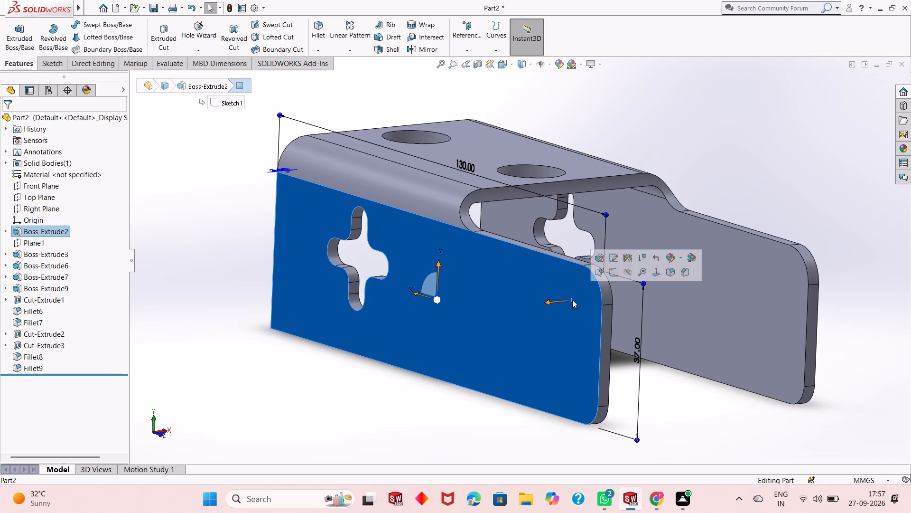
left_click(610, 276)
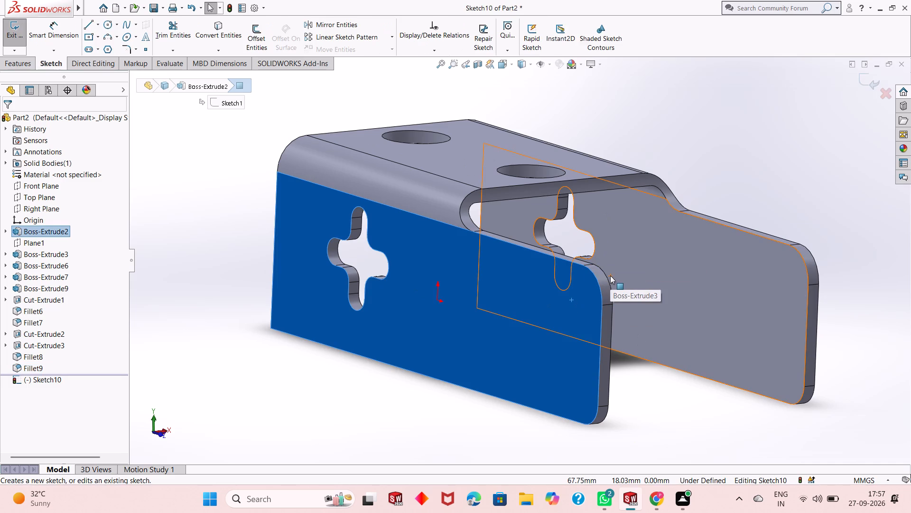
key("ctrl+8")
left_click(657, 179)
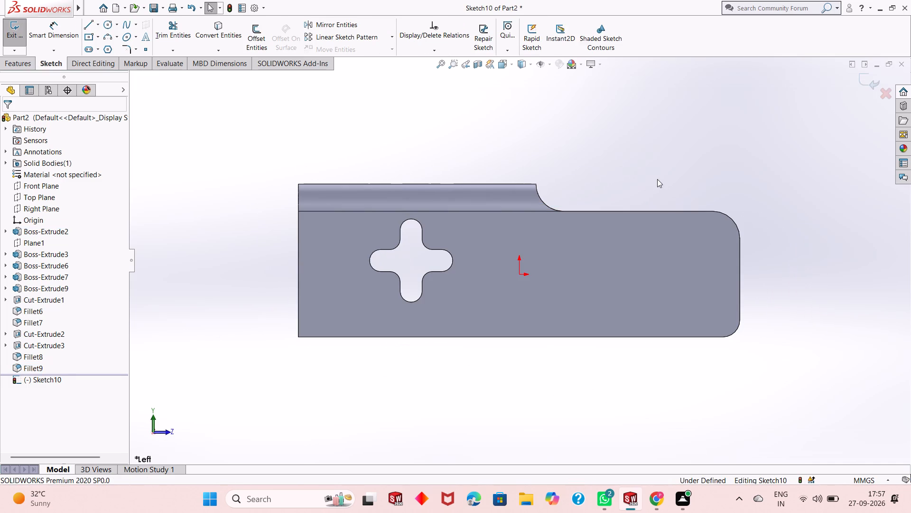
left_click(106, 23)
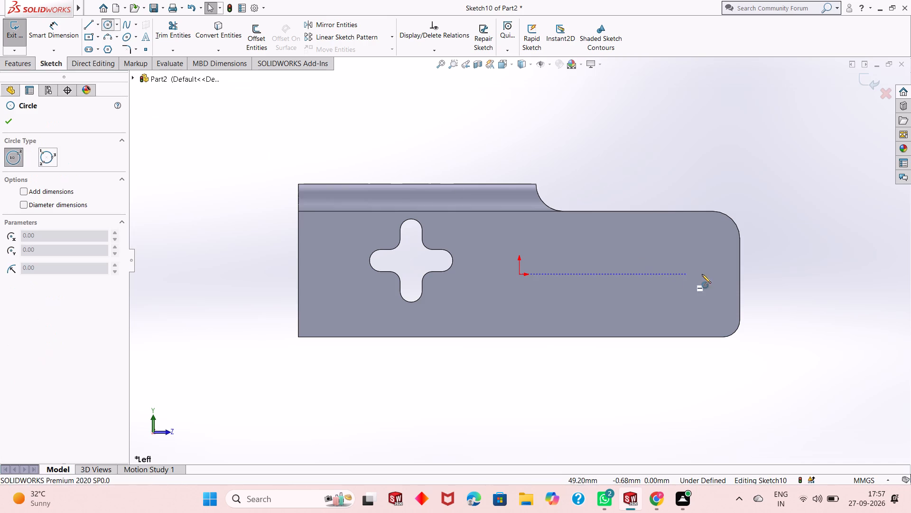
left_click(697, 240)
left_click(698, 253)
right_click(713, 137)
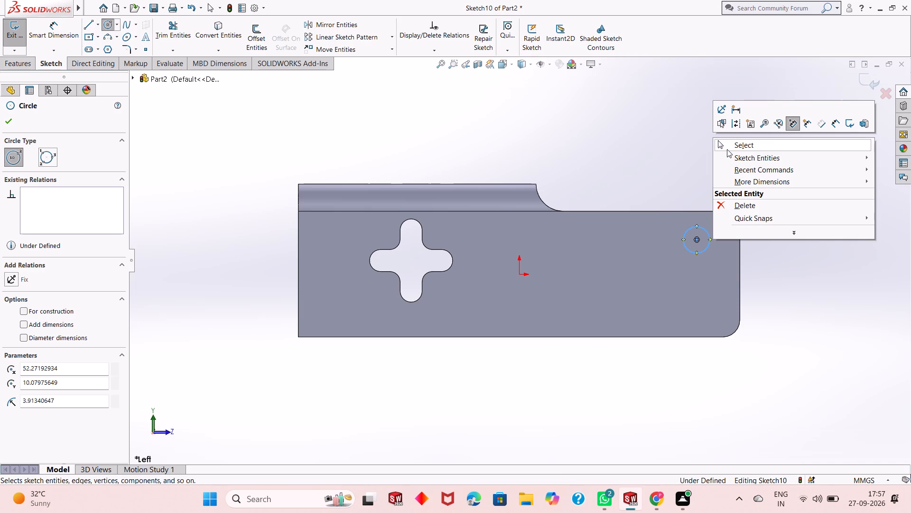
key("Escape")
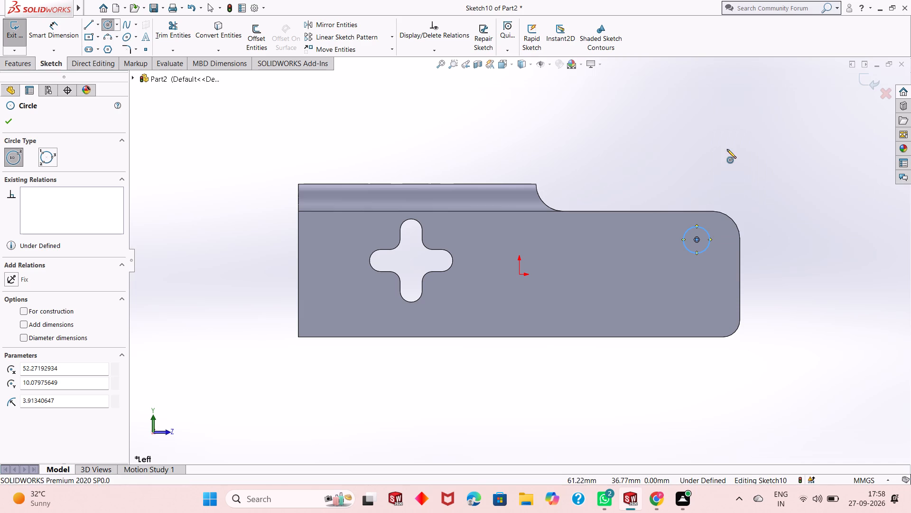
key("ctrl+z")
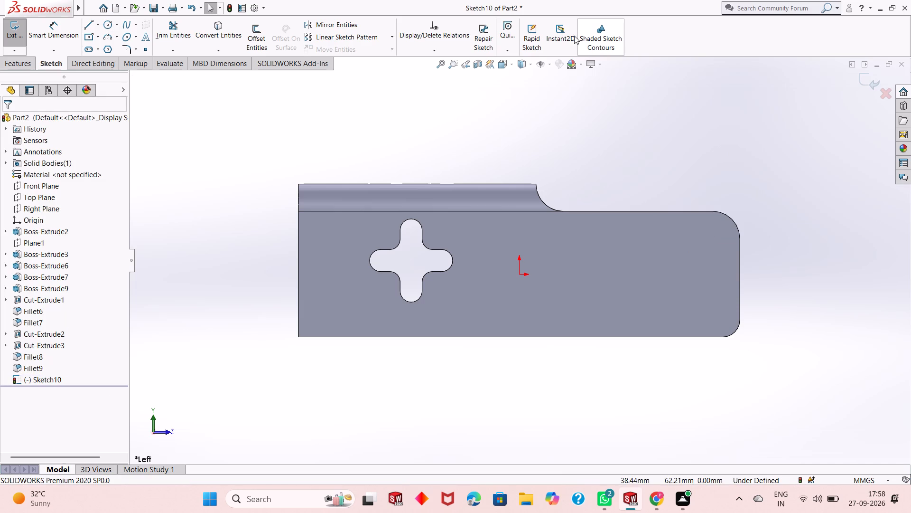
Sketch a circle about 8.4 mm in diameter, concentric with the 8 mm corner fillet at the plate's free end.
left_click(107, 28)
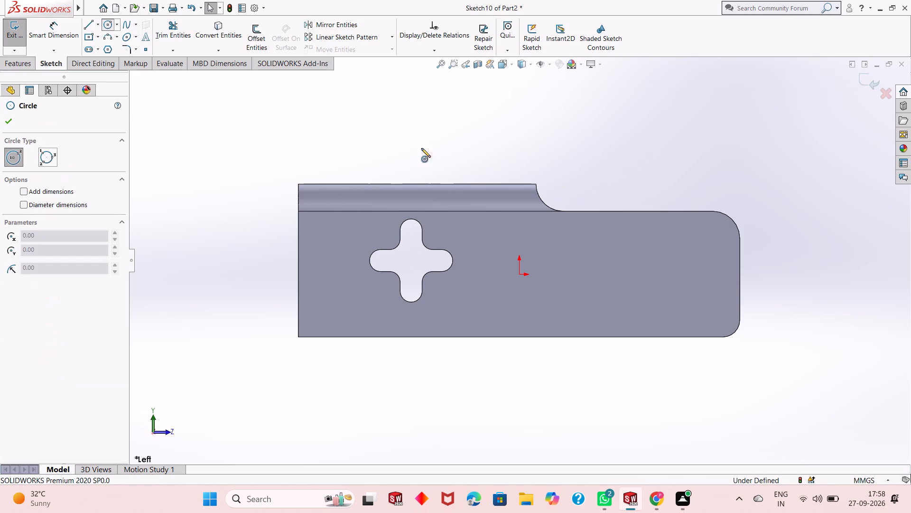
left_click(713, 239)
left_click(719, 226)
right_click(696, 145)
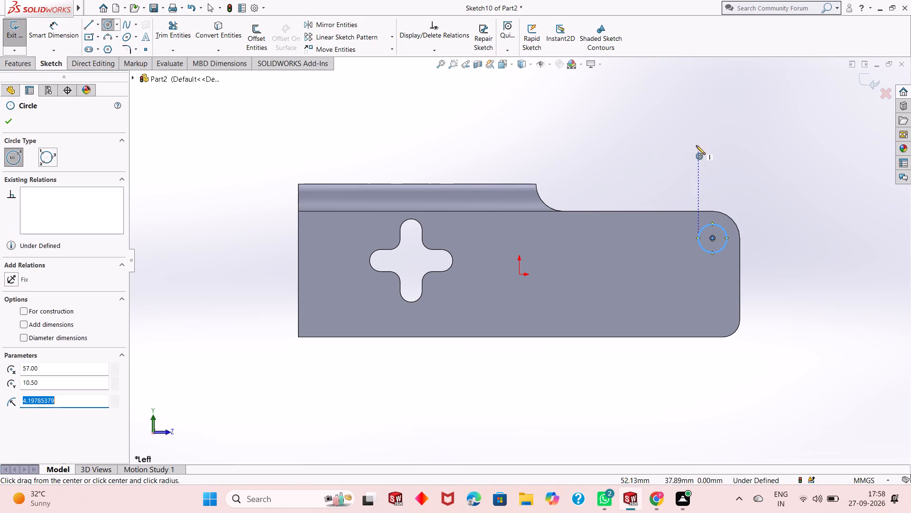
left_click(717, 156)
Dimension the corner circle's diameter as 10 mm.
left_click(63, 28)
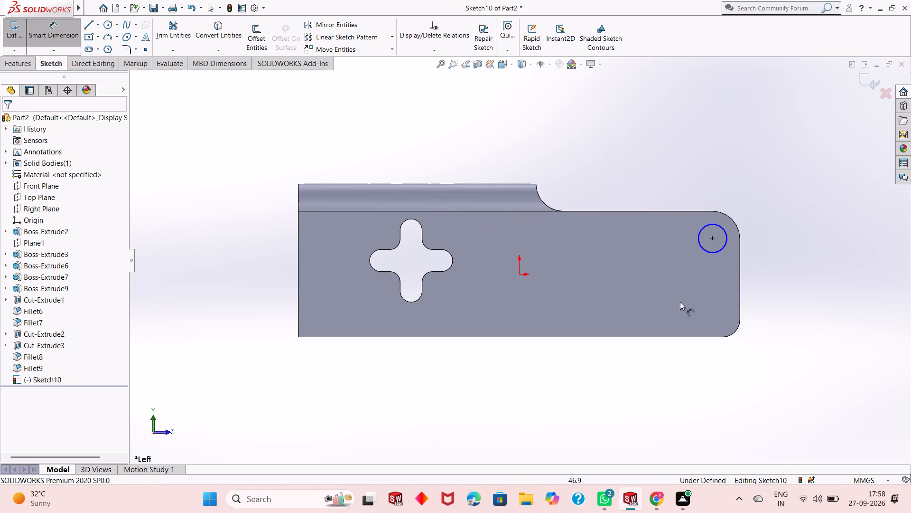
left_click(715, 253)
left_click(772, 303)
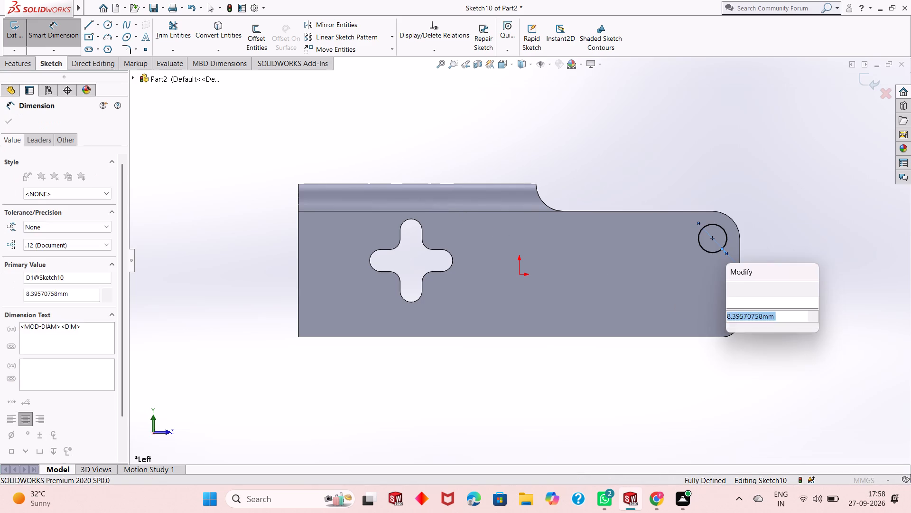
type("10")
key("Return")
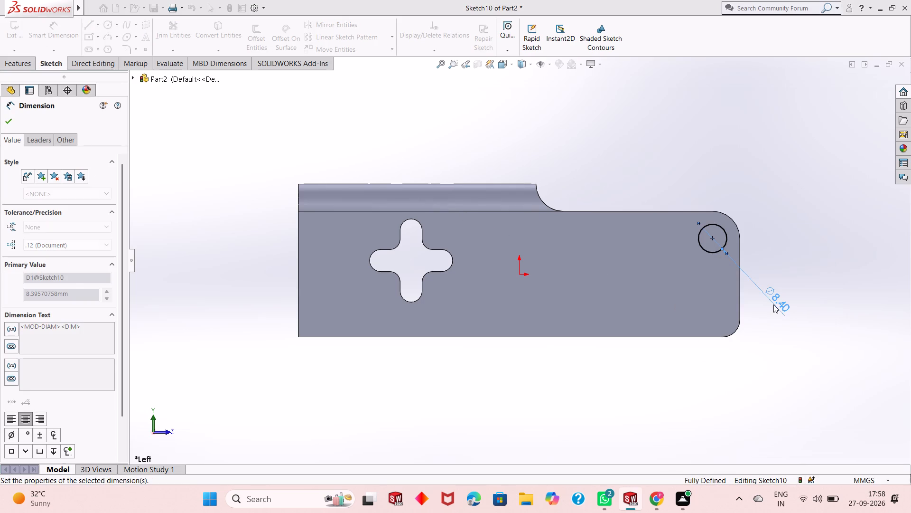
right_click(672, 161)
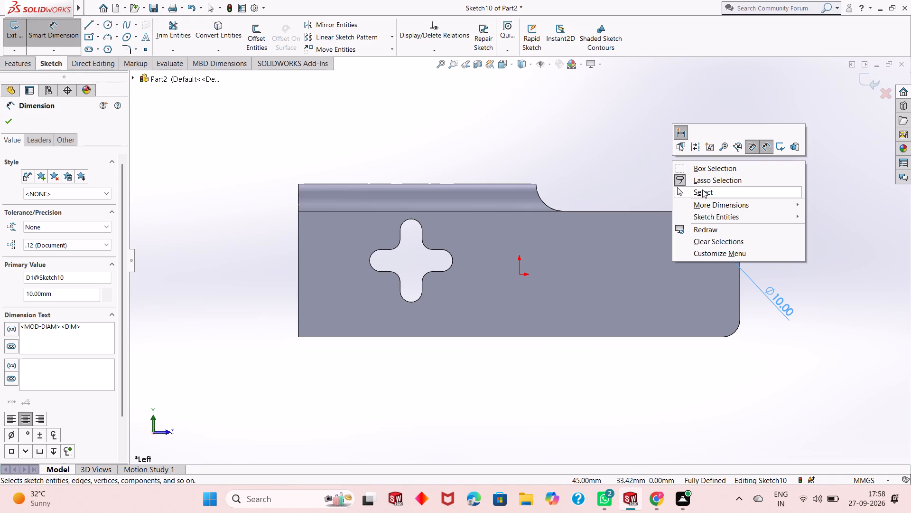
left_click(702, 190)
Cut-extrude the 10 mm circle with the Through All end condition, through both side plates.
middle_click_drag(781, 259, 757, 299)
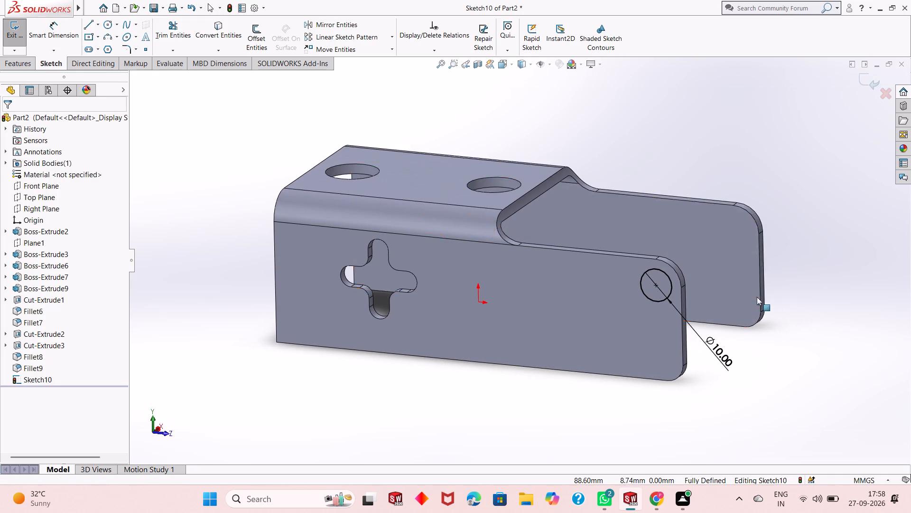
left_click(26, 69)
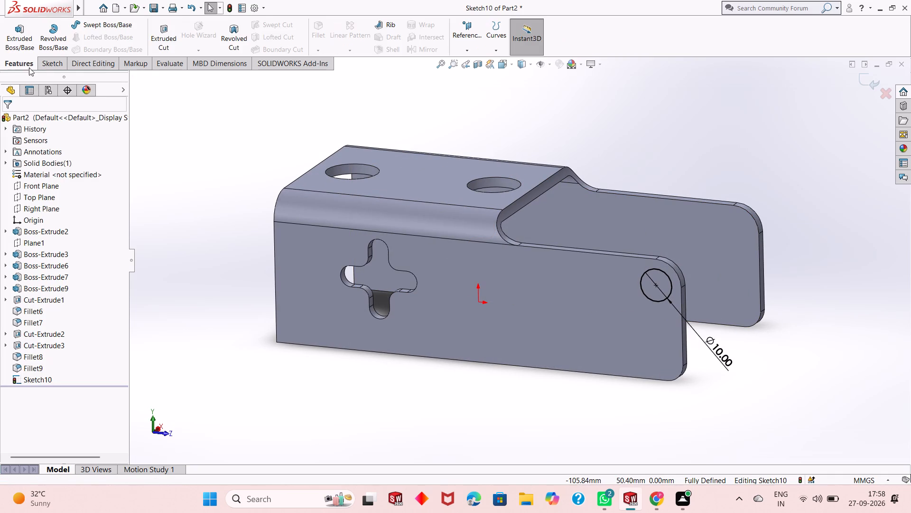
left_click(166, 33)
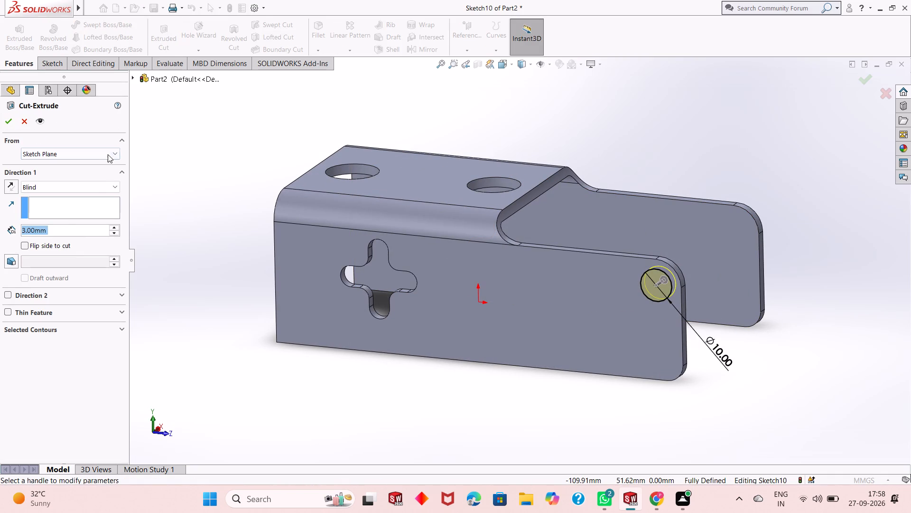
left_click(96, 190)
left_click(96, 204)
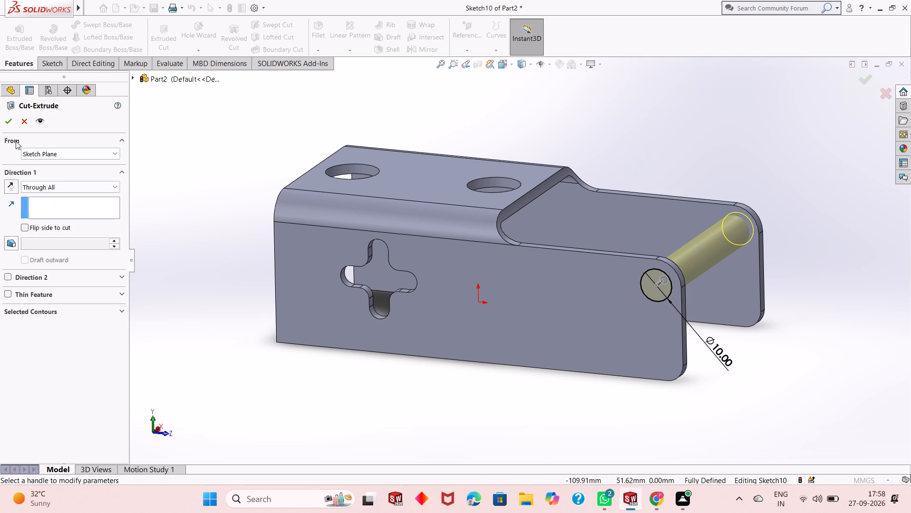
left_click(8, 124)
left_click(769, 358)
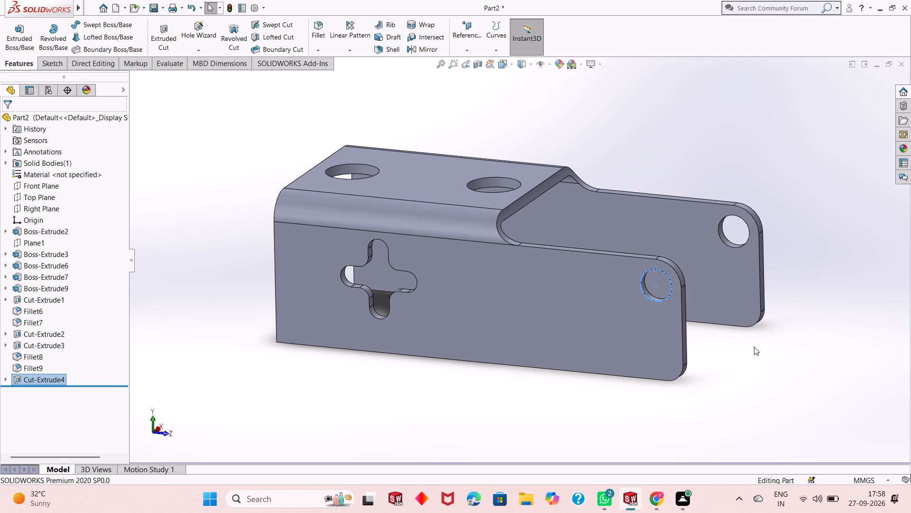
Examine the corner holes and four-lobed cutouts in both side plates, close up and from several angles.
middle_click_drag(716, 323, 698, 298)
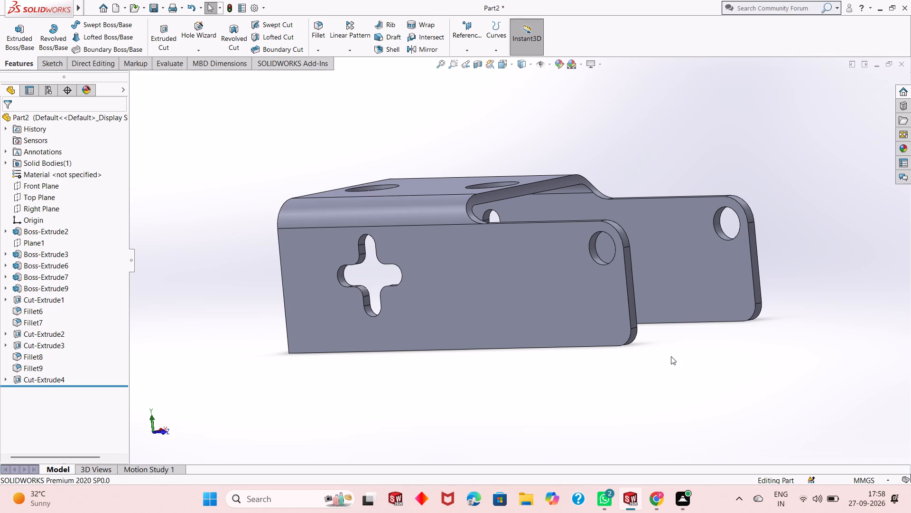
scroll(609, 297, "down", 2)
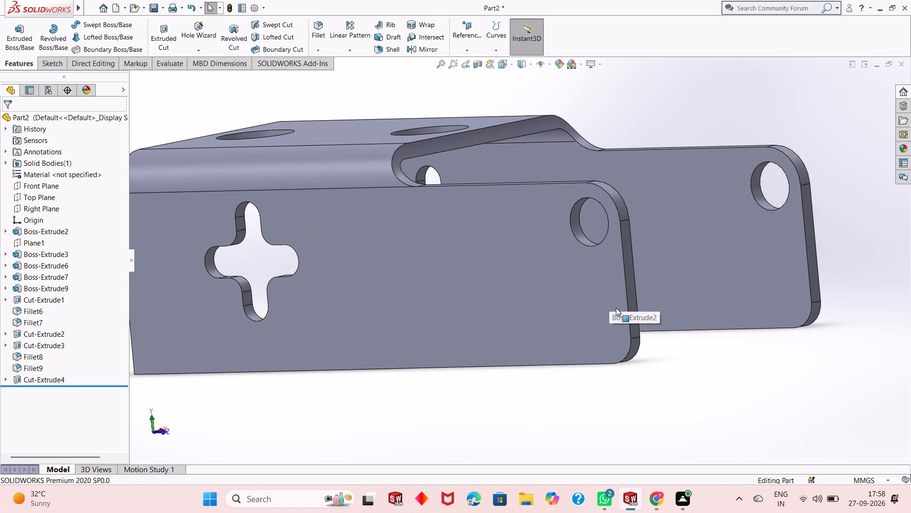
scroll(617, 309, "down", 1)
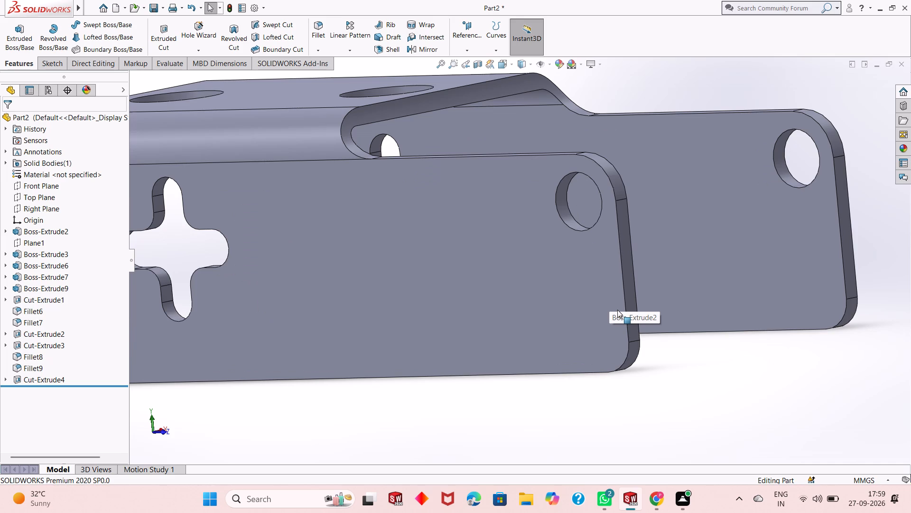
scroll(638, 306, "down", 1)
scroll(649, 316, "up", 1)
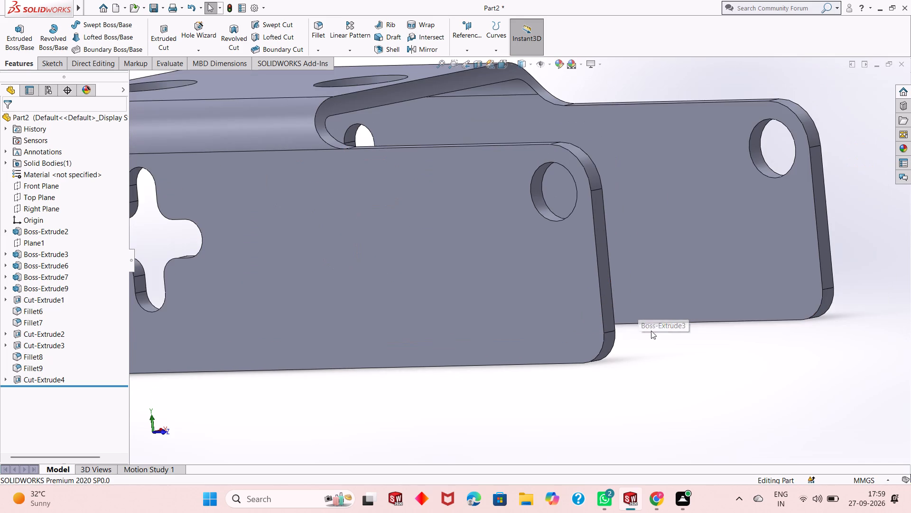
scroll(639, 371, "up", 1)
middle_click_drag(624, 345, 624, 345)
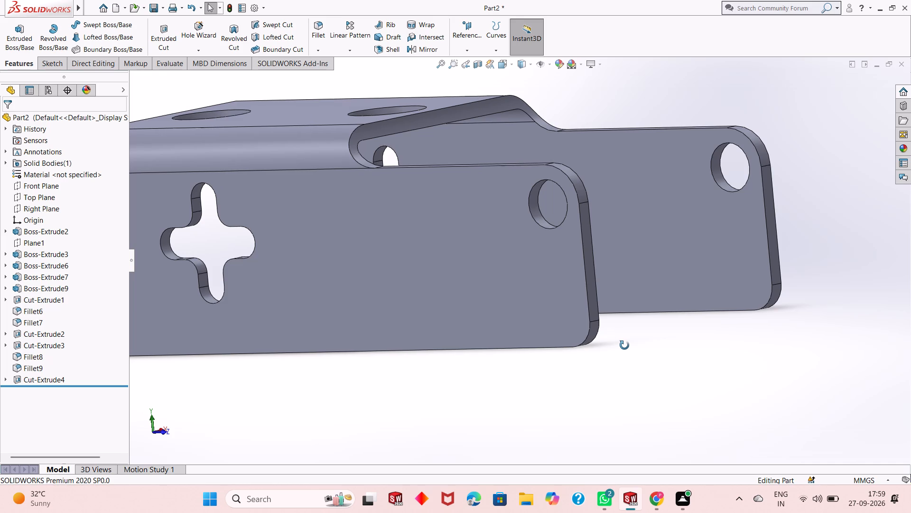
middle_click_drag(624, 345, 619, 344)
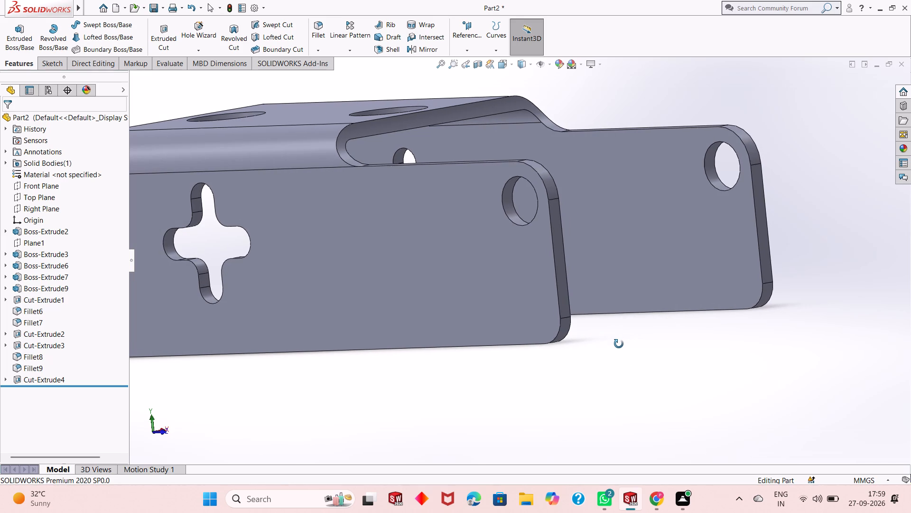
middle_click_drag(619, 344, 553, 362)
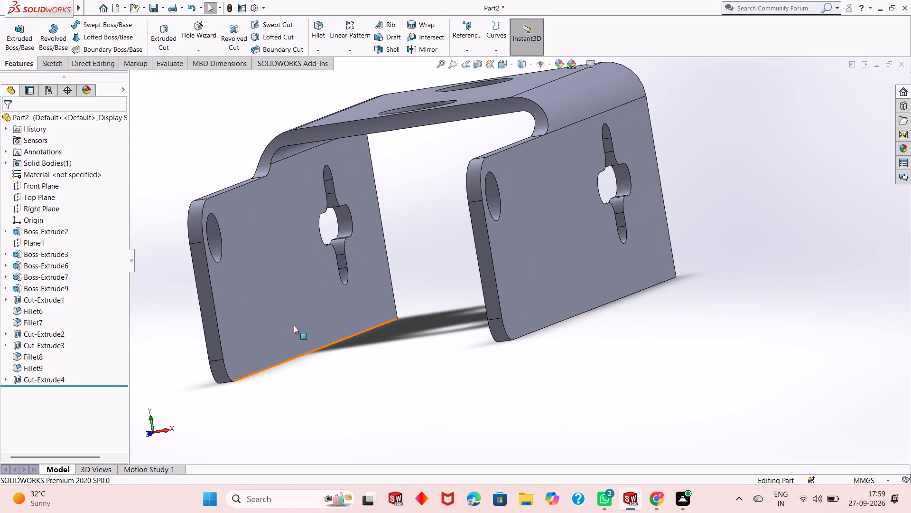
Start a sketch on the inner face of the side plate and view it face-on.
left_click(292, 326)
left_click(333, 299)
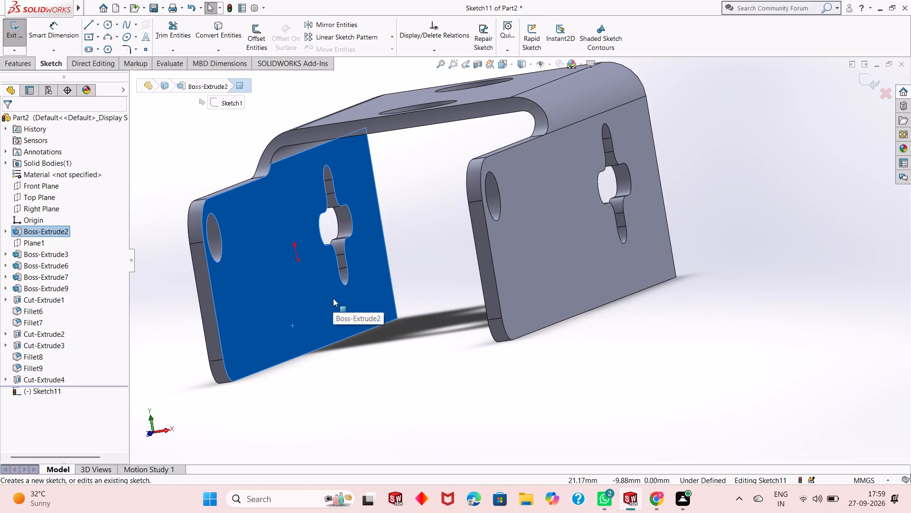
key("ctrl+8")
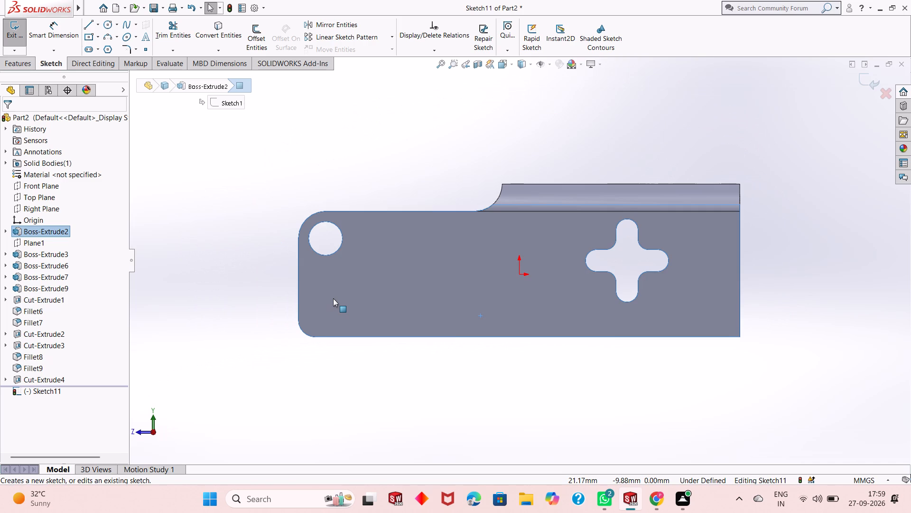
key("Escape")
scroll(344, 307, "down", 1)
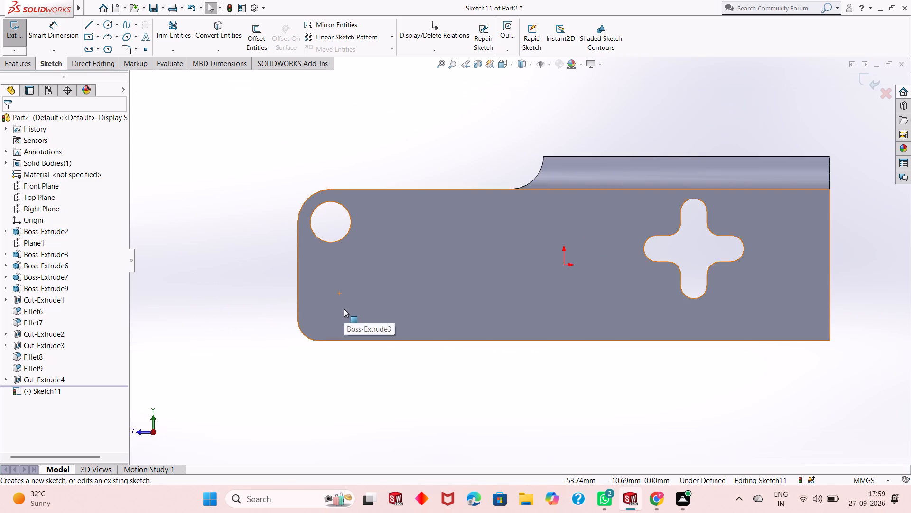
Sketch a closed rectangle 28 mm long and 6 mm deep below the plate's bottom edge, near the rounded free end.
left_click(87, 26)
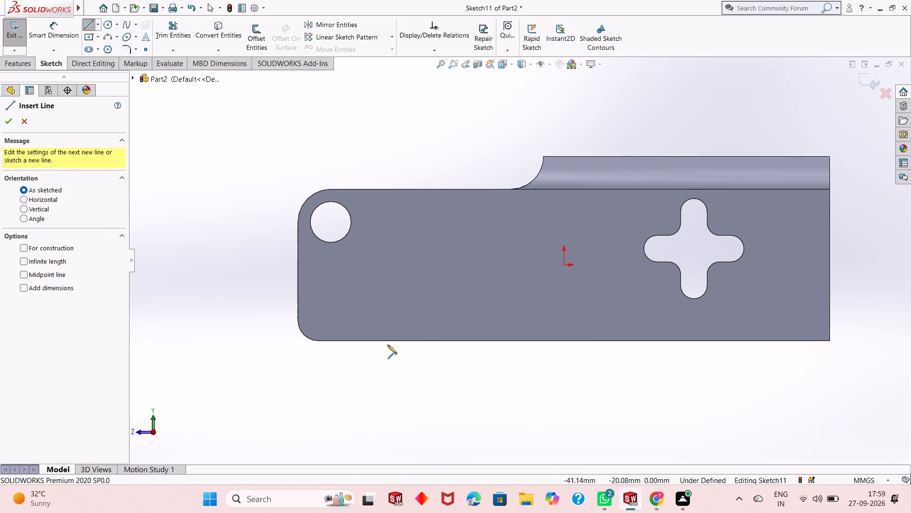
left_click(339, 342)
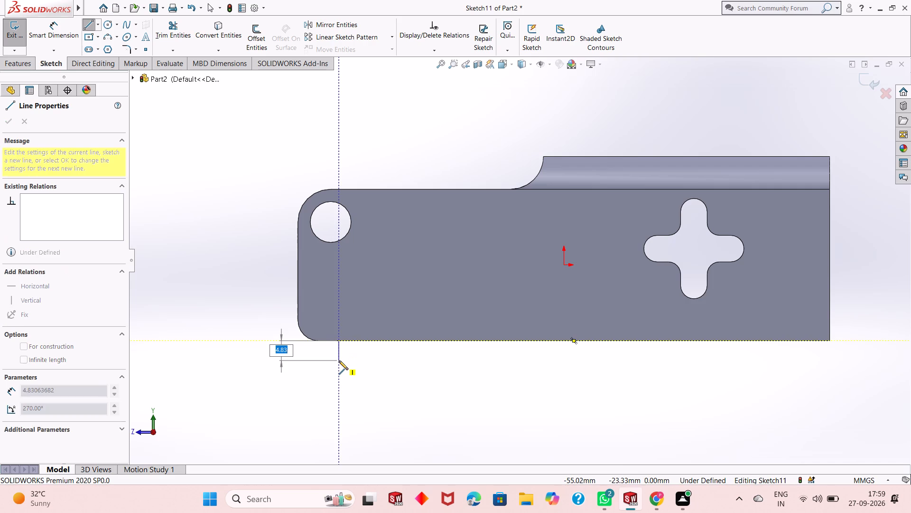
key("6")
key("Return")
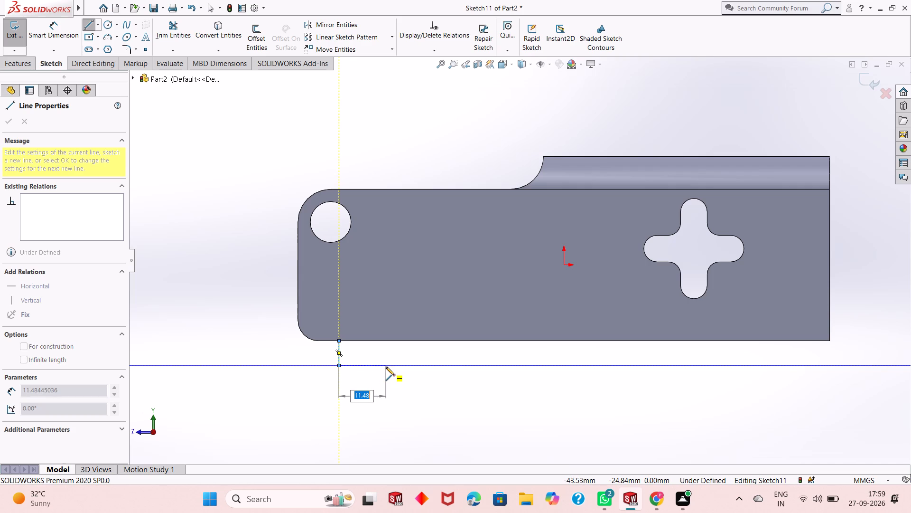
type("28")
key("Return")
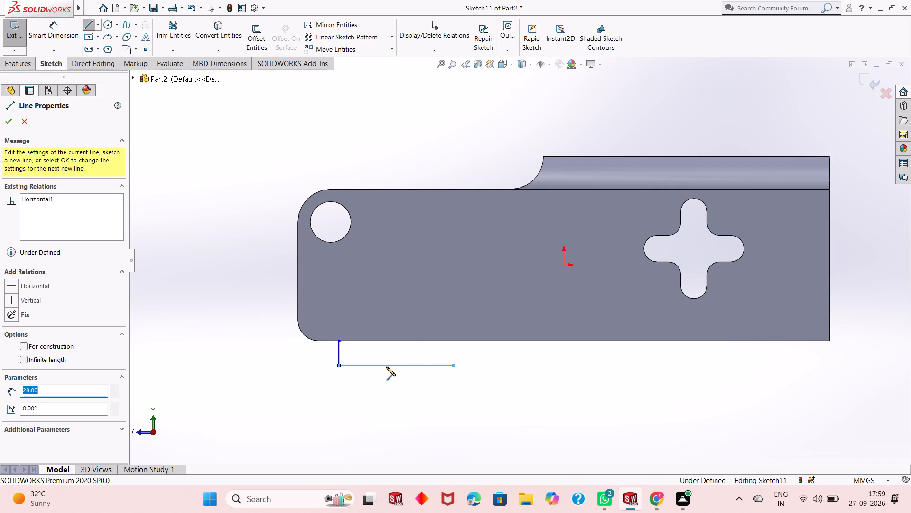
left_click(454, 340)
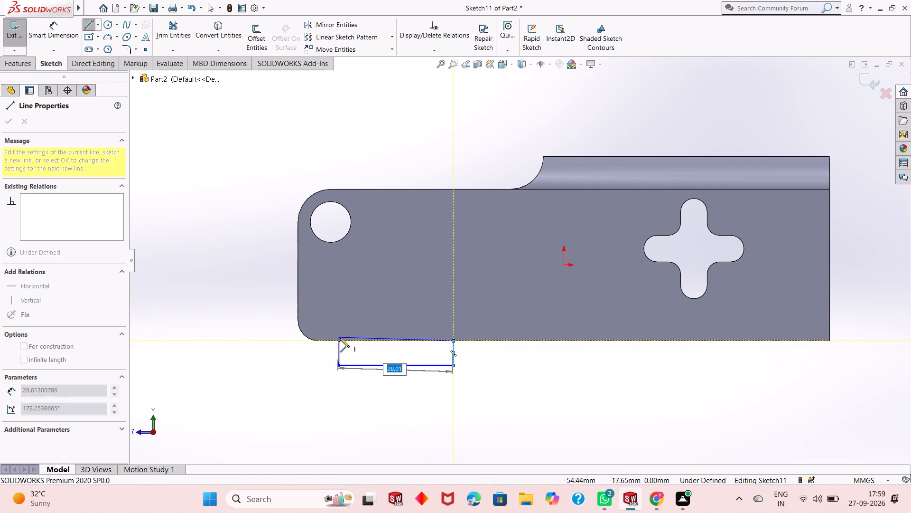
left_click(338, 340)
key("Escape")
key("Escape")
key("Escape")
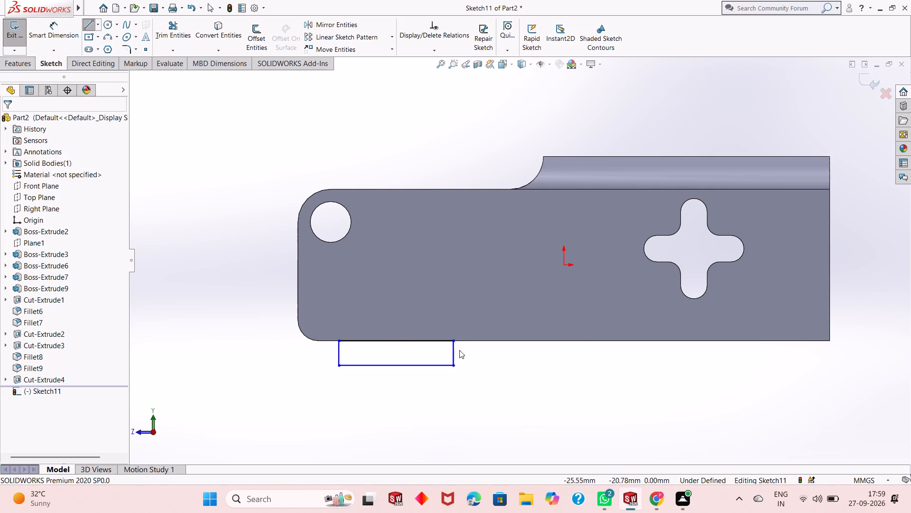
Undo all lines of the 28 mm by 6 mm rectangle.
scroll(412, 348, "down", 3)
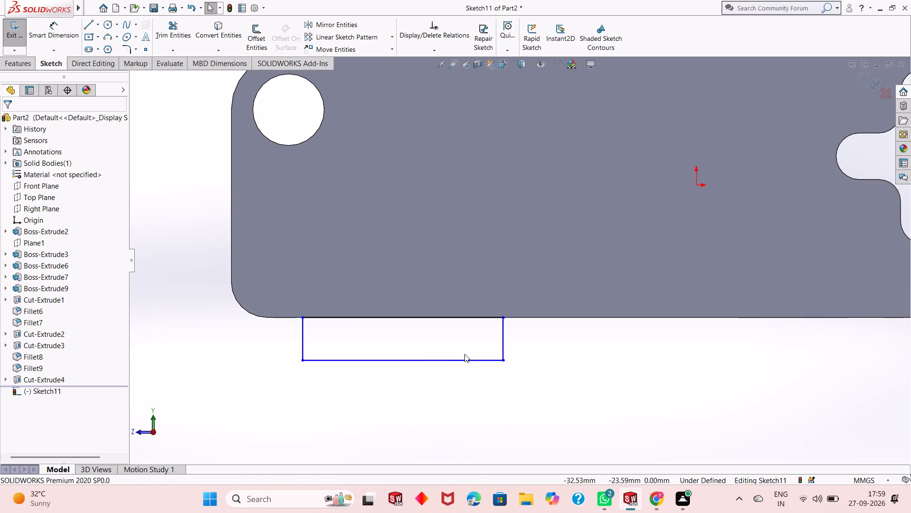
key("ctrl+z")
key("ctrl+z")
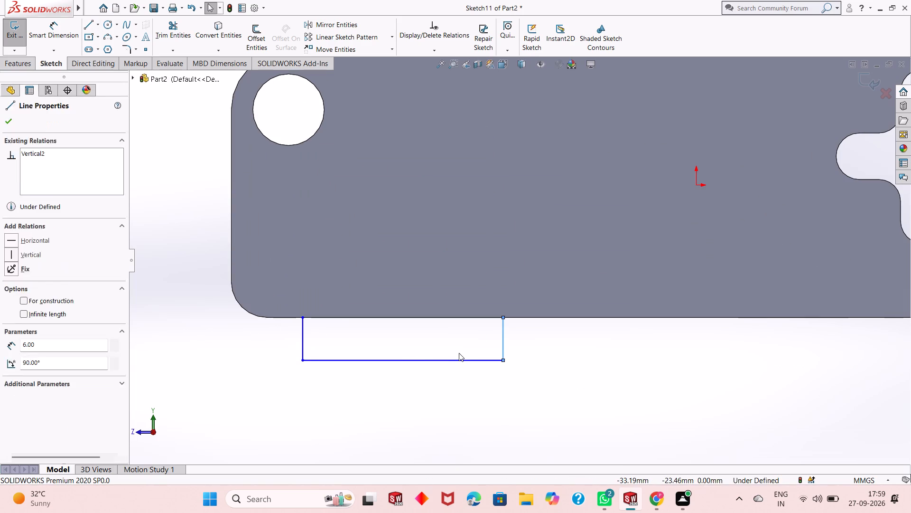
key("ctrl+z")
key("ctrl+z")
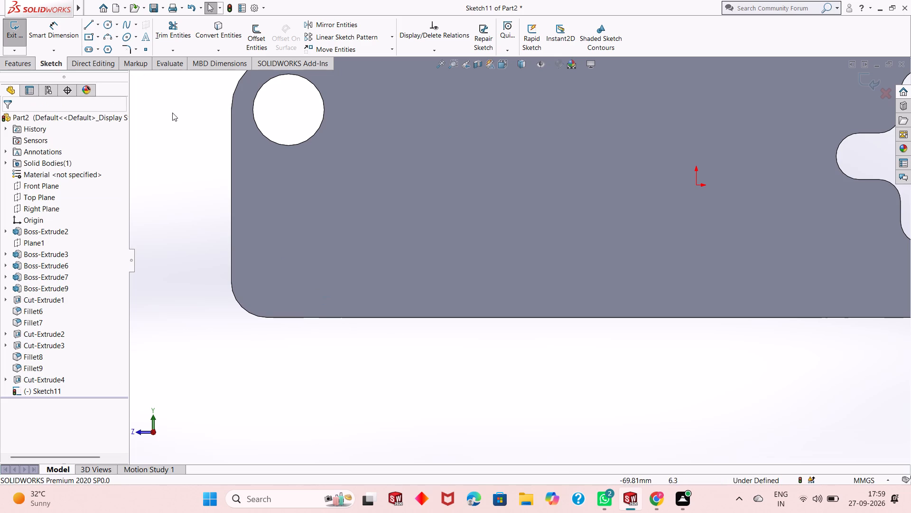
Sketch a closed rectangle 28 mm long and 7 mm deep below the plate's bottom edge, near the rounded free end.
left_click(86, 22)
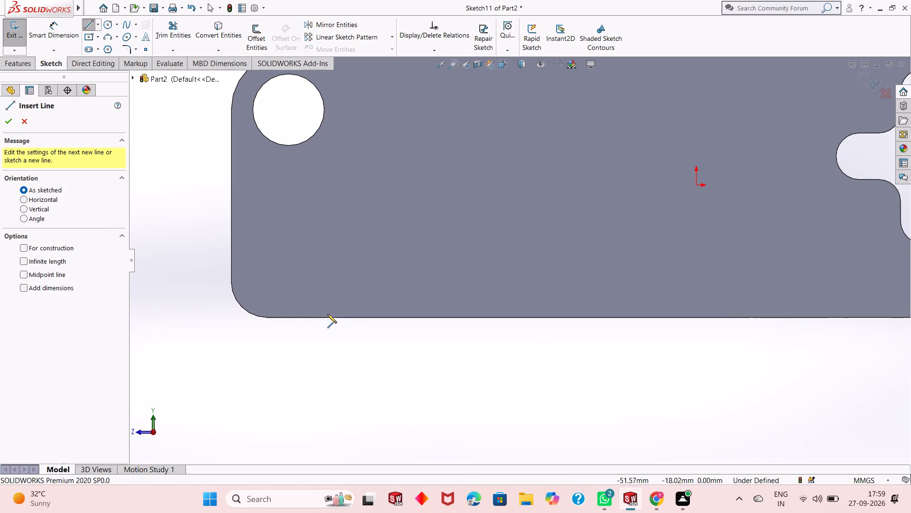
left_click(331, 318)
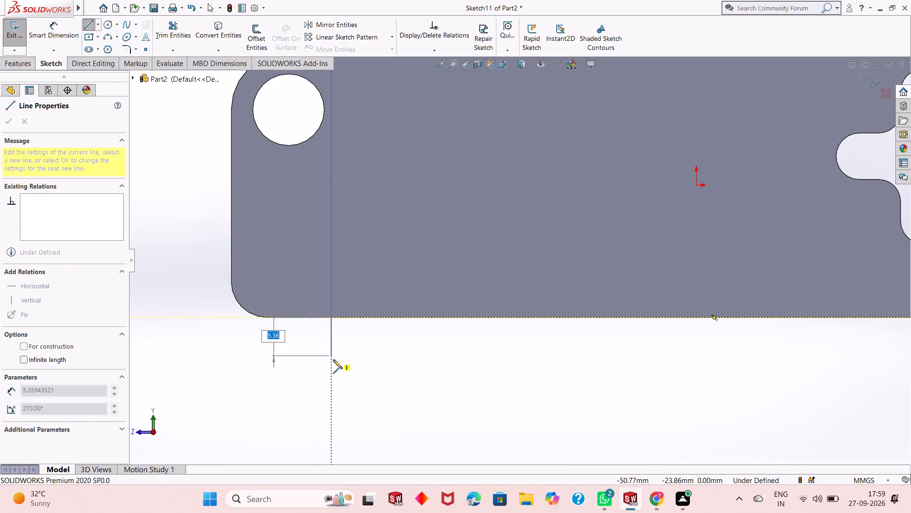
key("7")
key("Return")
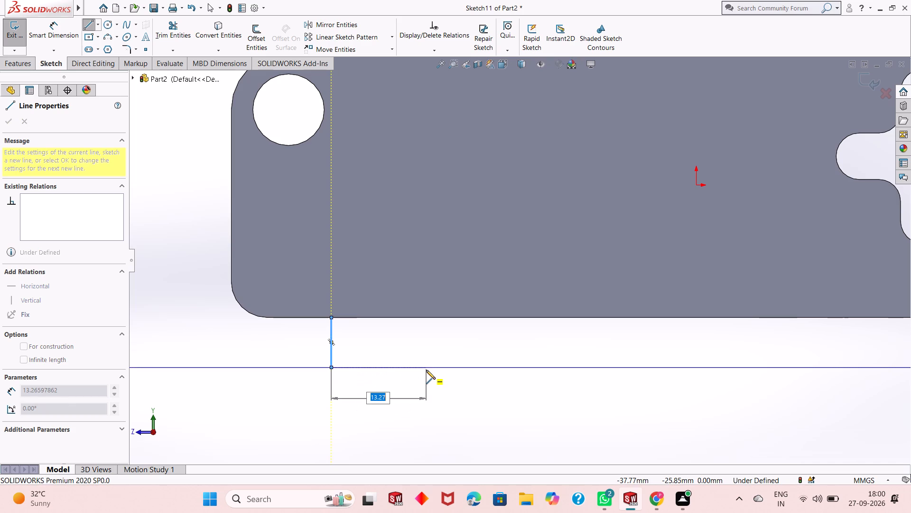
type("28")
key("Return")
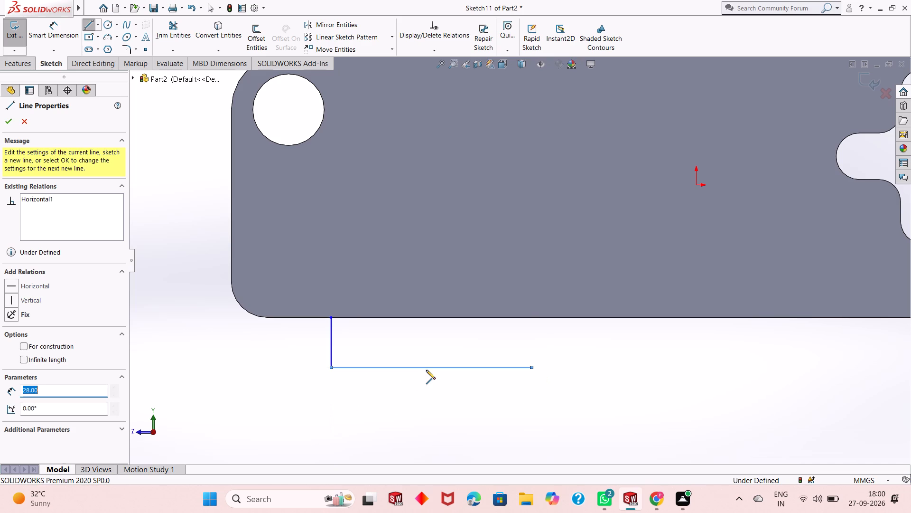
left_click(531, 318)
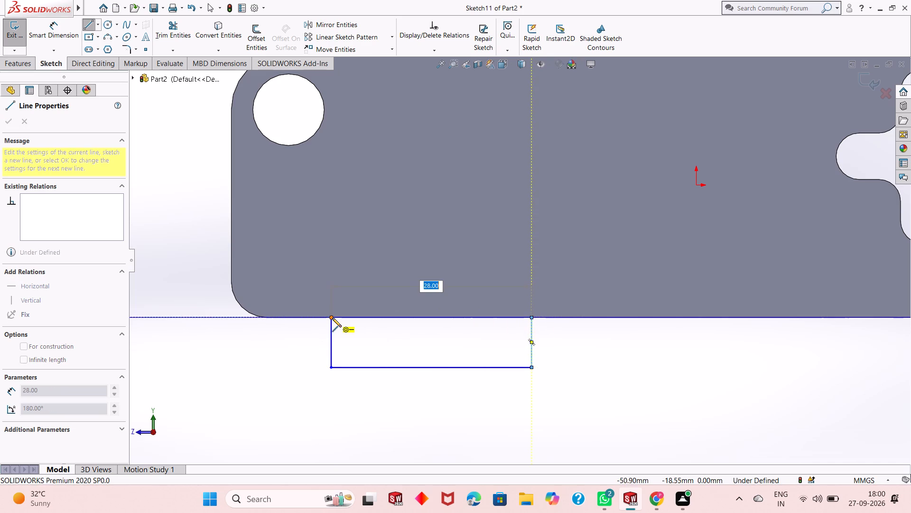
left_click(333, 318)
right_click(350, 329)
left_click(369, 337)
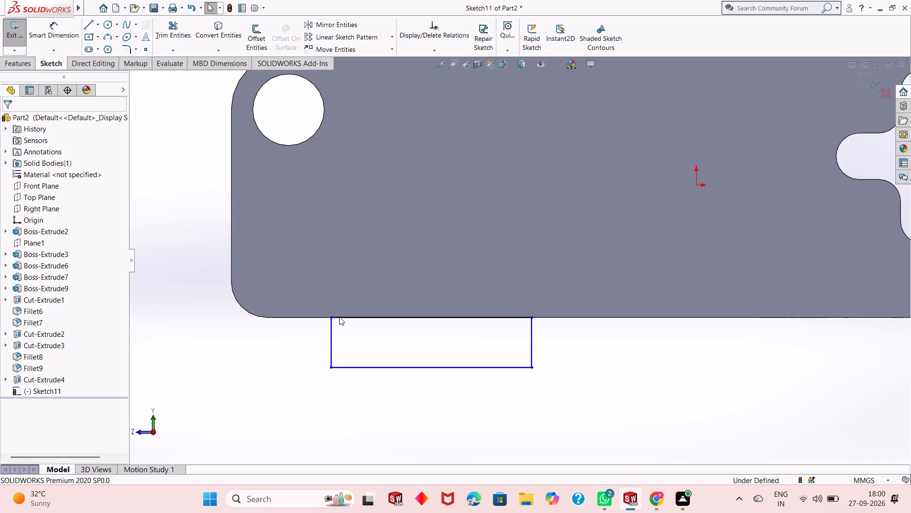
Dimension the distance from the plate's free end edge to the rectangle's nearest side as 7 mm.
left_click(45, 29)
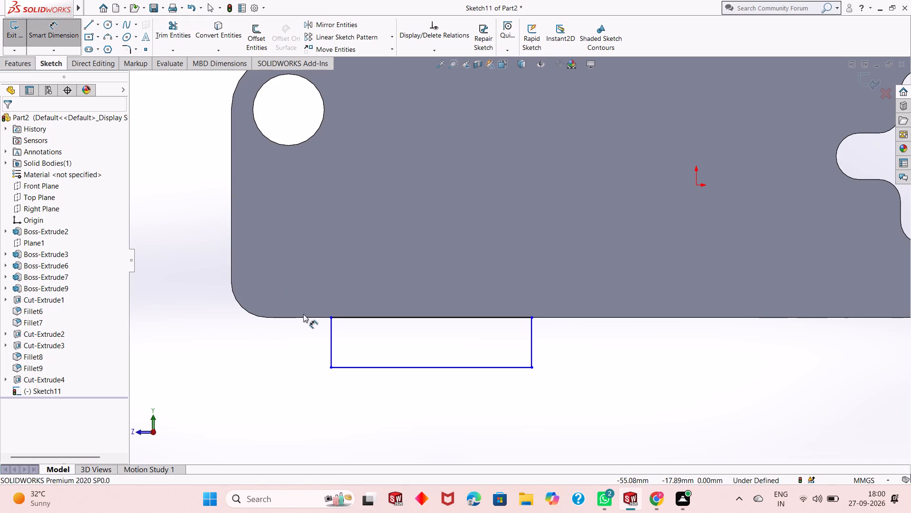
left_click(232, 248)
left_click(328, 316)
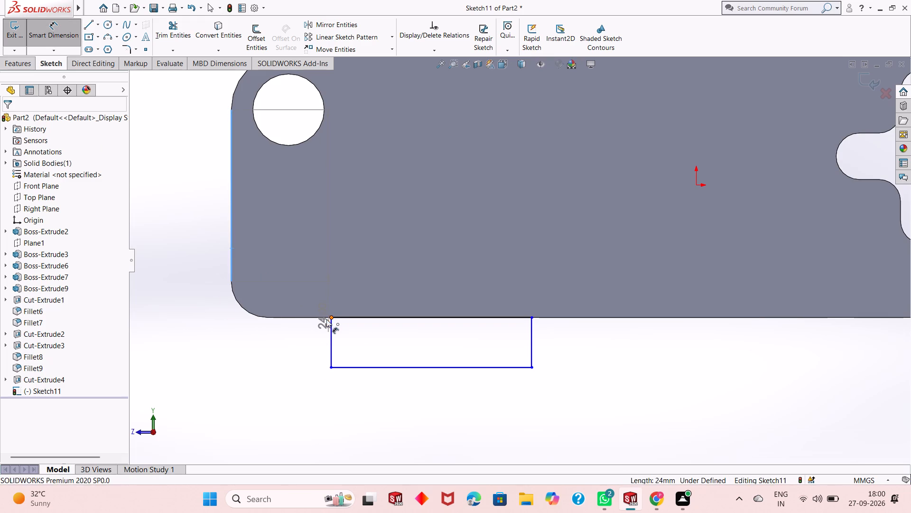
left_click(302, 401)
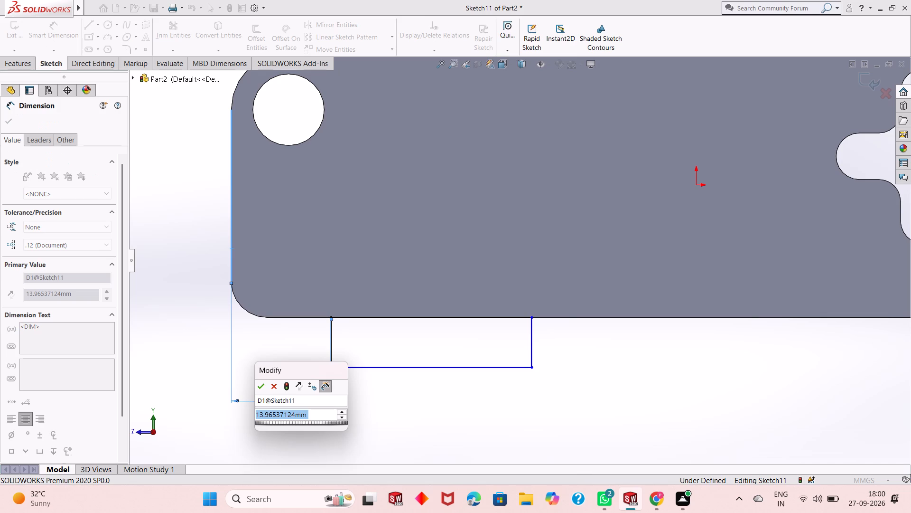
type("21-14")
key("Return")
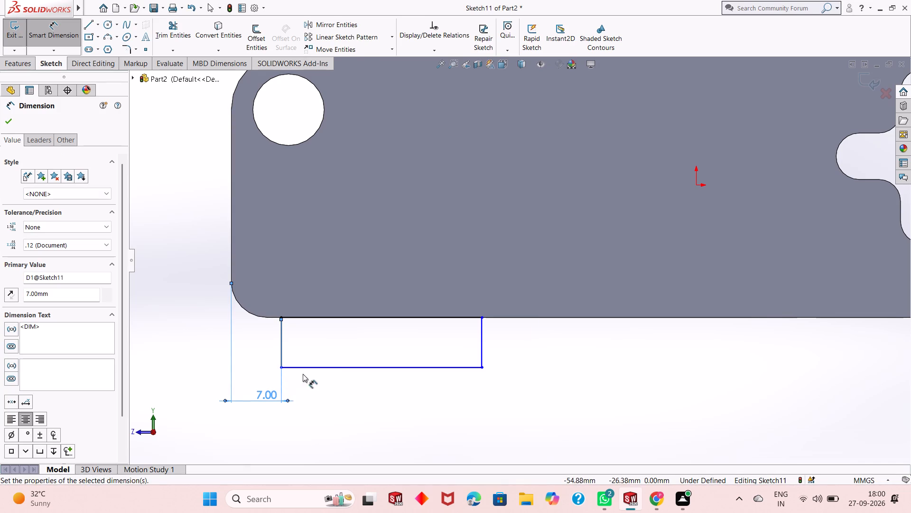
right_click(188, 309)
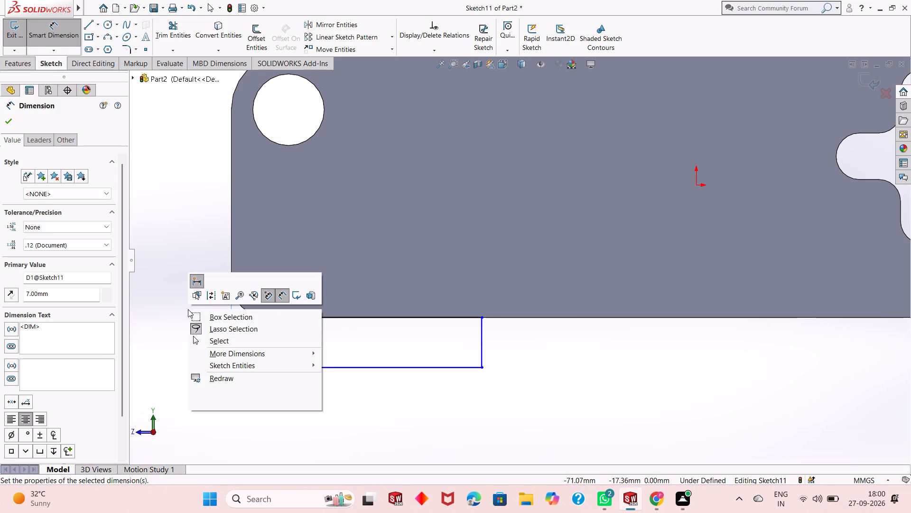
left_click(178, 305)
Dimension the rectangle's bottom line as 28 mm.
left_click(388, 369)
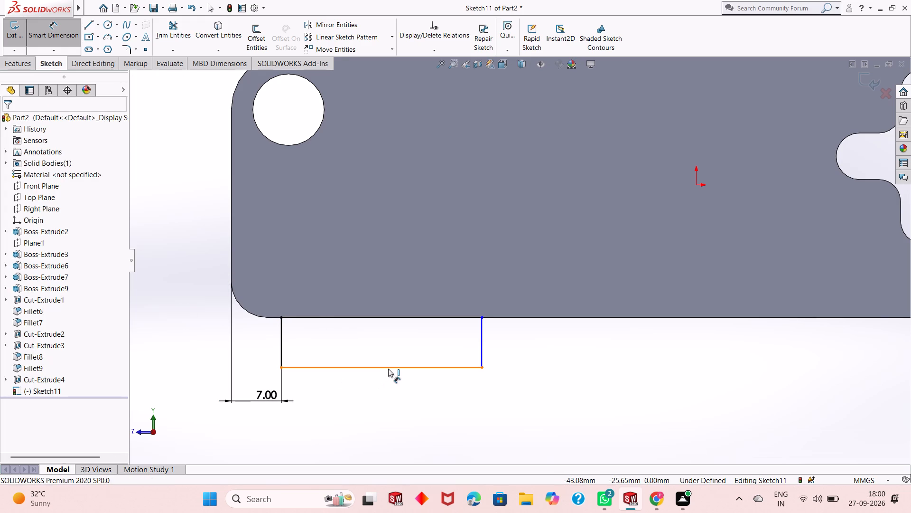
left_click(383, 395)
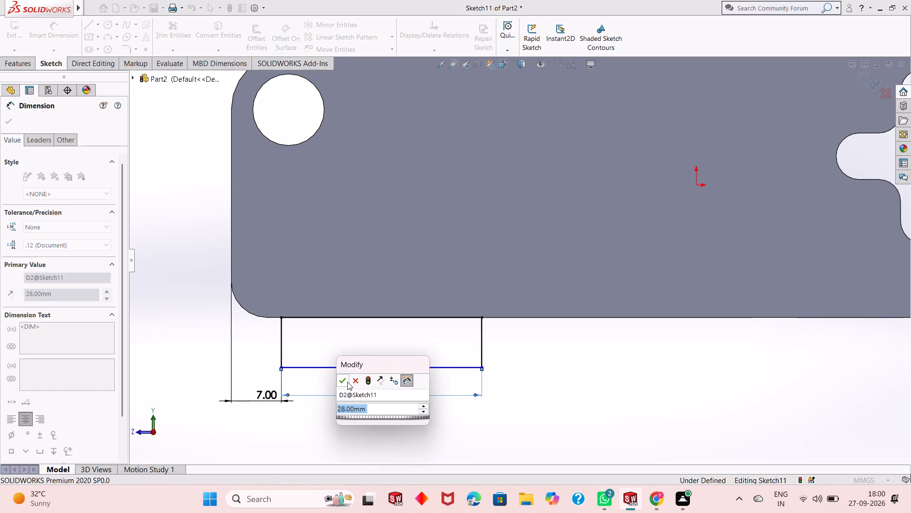
left_click(347, 382)
right_click(529, 361)
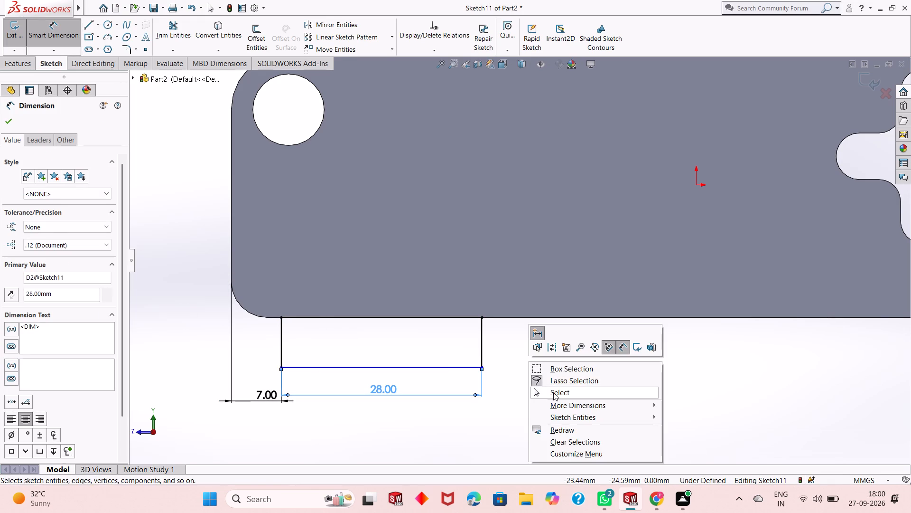
left_click(553, 394)
Dimension the rectangle's short side farther from the plate's free end as 7 mm.
middle_click_drag(450, 341, 478, 348)
scroll(478, 348, "up", 4)
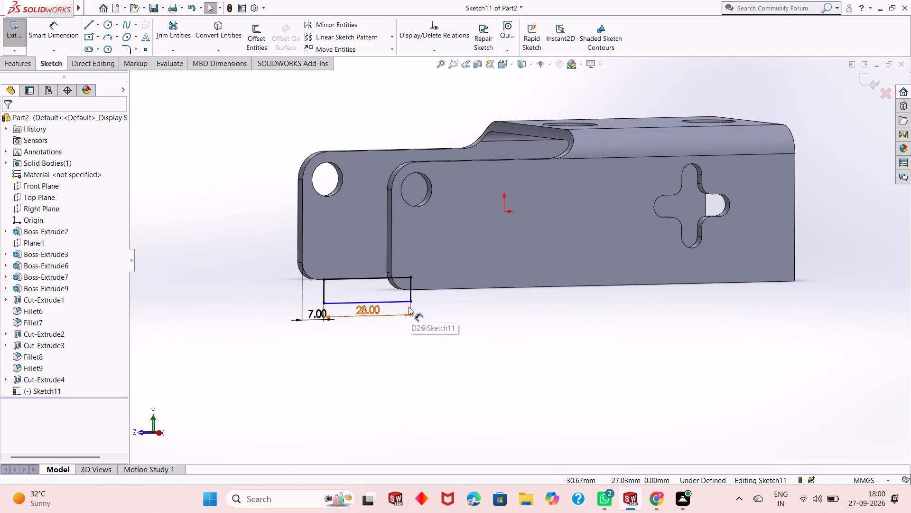
key("ctrl+8")
scroll(408, 308, "down", 2)
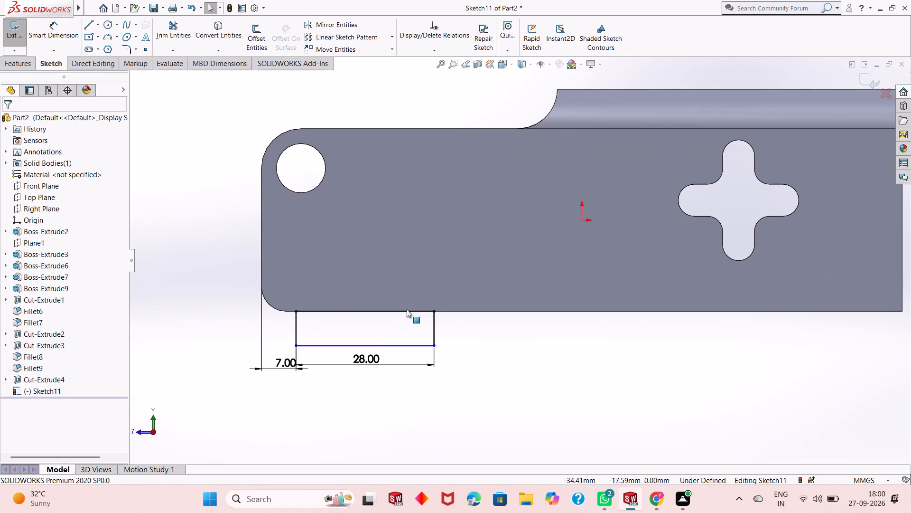
left_click(53, 28)
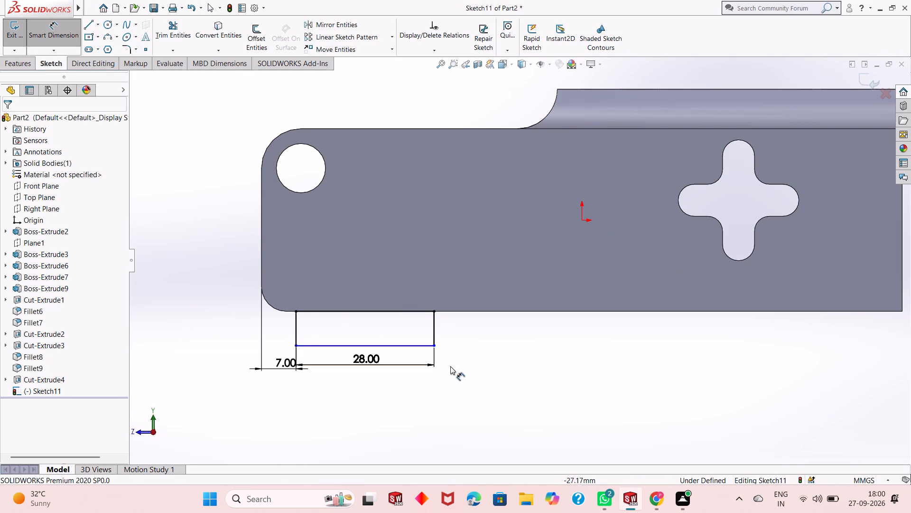
left_click(434, 328)
left_click(476, 331)
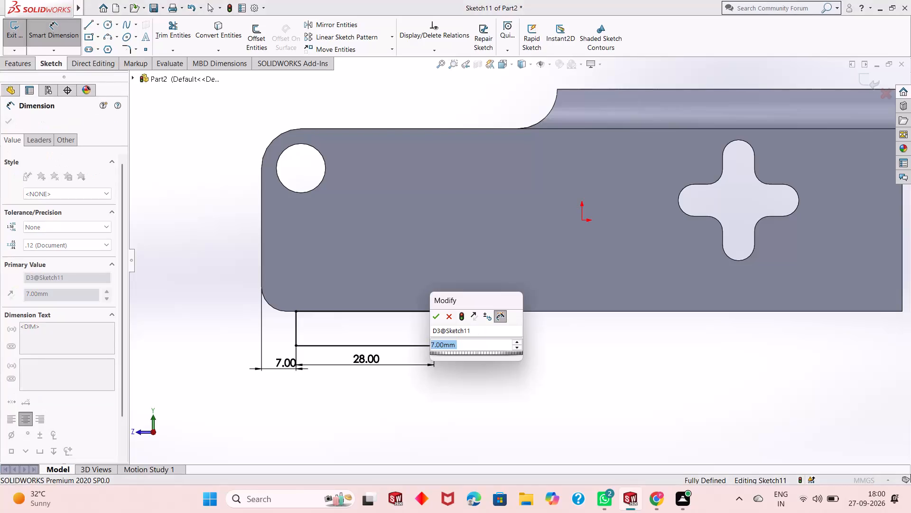
key("Return")
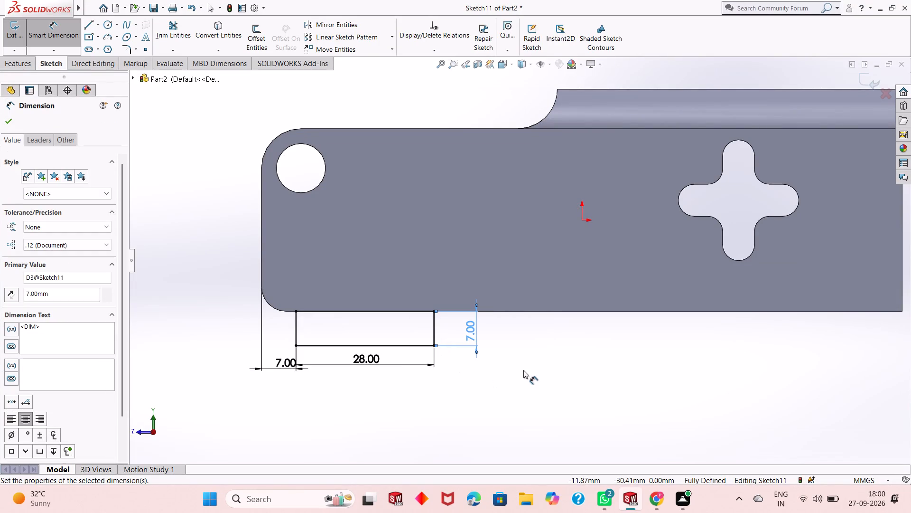
right_click(521, 370)
left_click(542, 401)
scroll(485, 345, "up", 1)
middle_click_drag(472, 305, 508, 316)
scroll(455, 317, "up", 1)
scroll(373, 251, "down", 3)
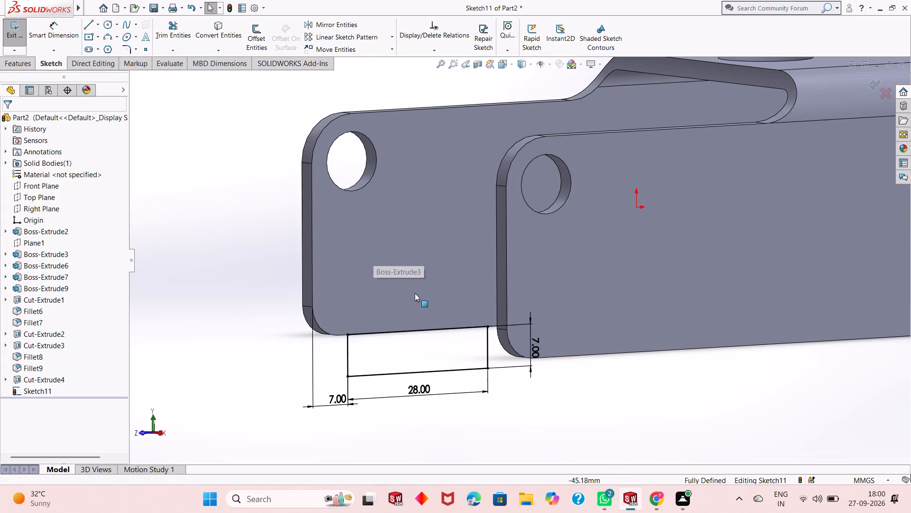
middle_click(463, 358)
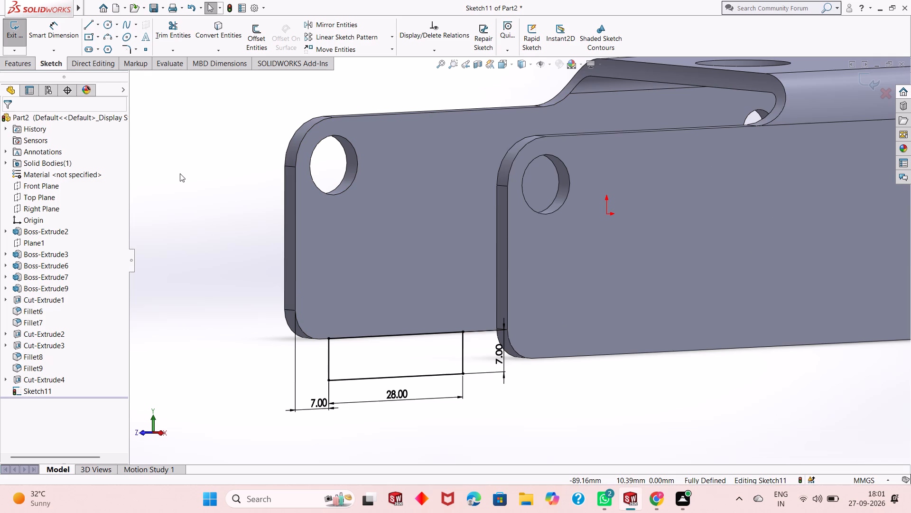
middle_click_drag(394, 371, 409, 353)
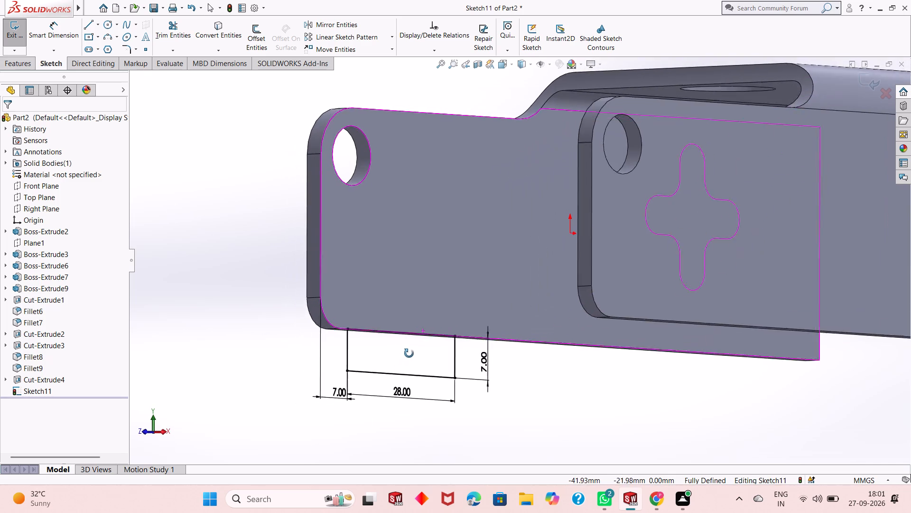
Set the depth of the rectangle below the plate's bottom edge to 3 mm.
middle_click_drag(409, 353, 421, 378)
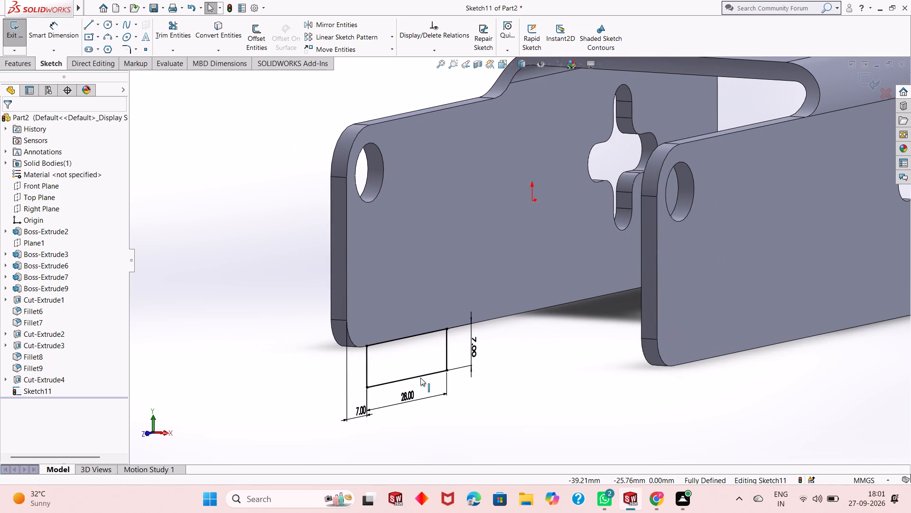
middle_click_drag(422, 378, 433, 374)
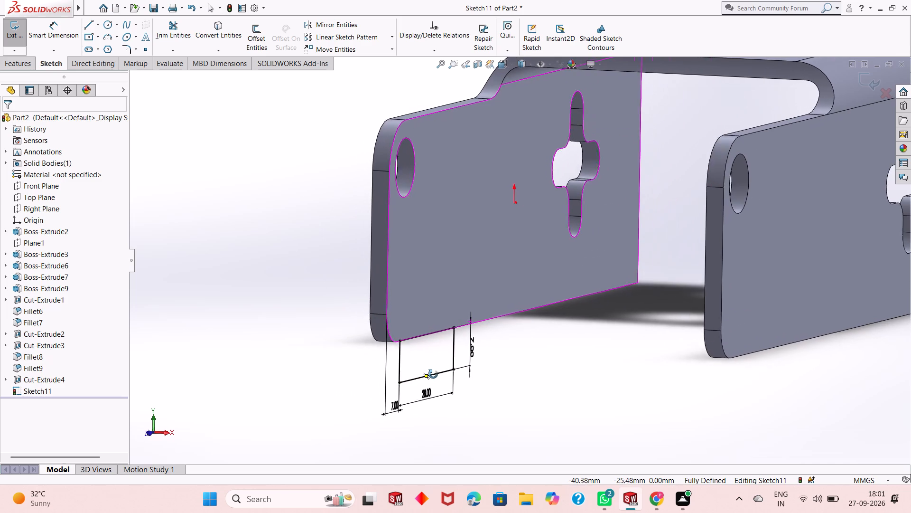
middle_click_drag(433, 374, 438, 393)
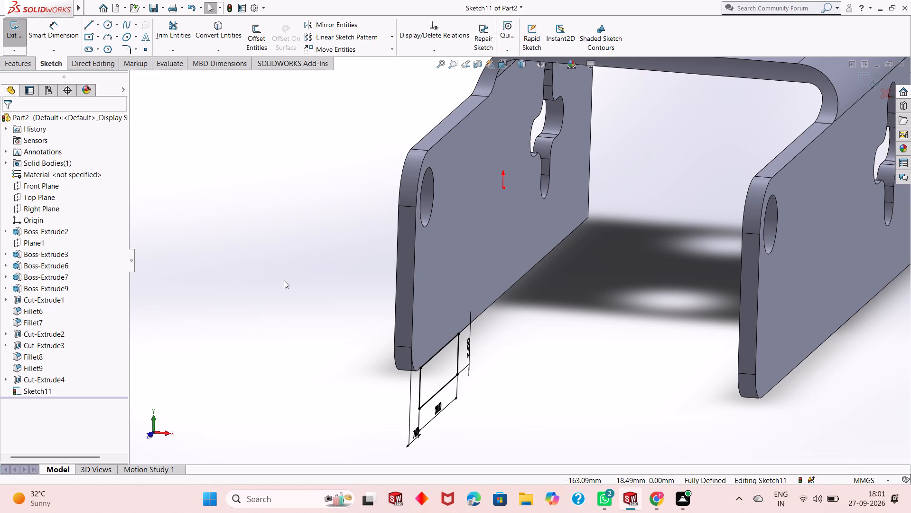
key("ctrl+8")
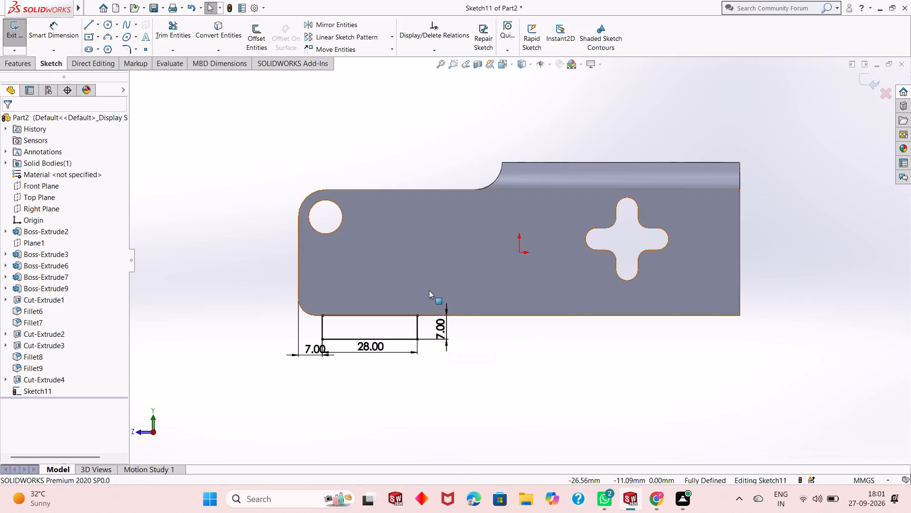
scroll(429, 290, "down", 1)
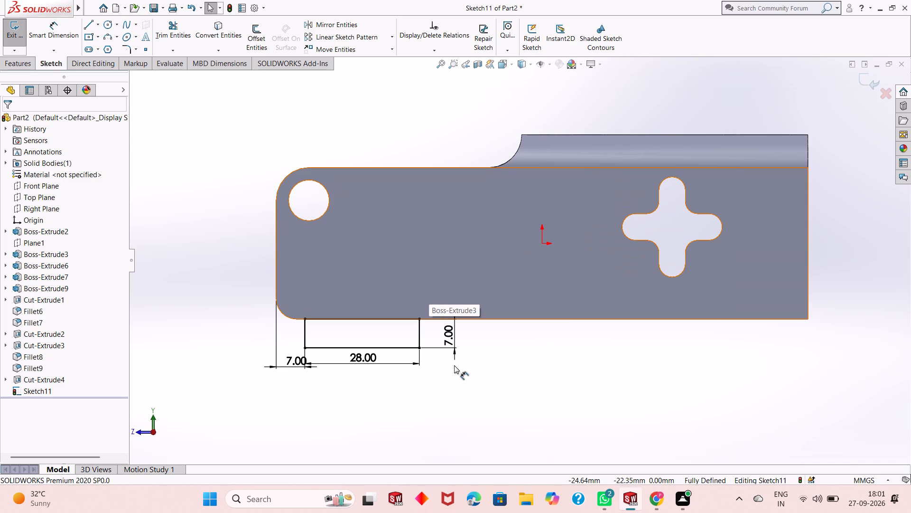
double_click(453, 351)
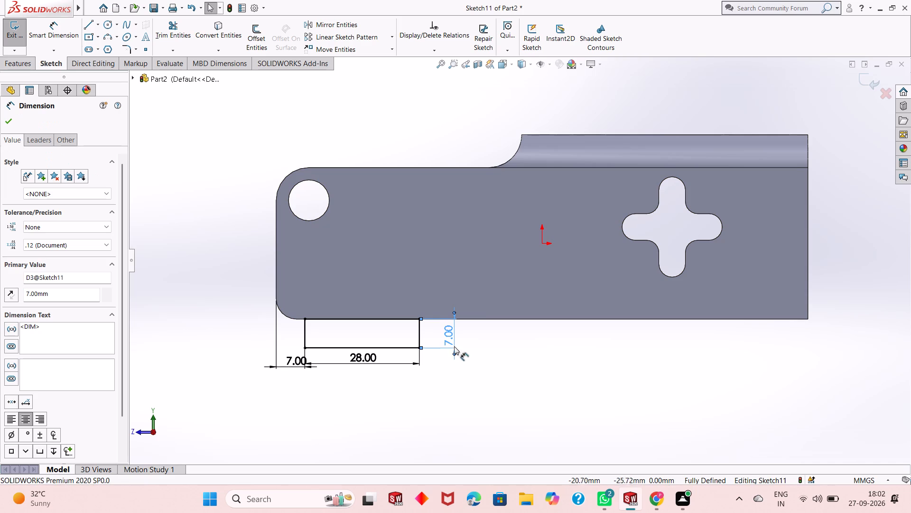
double_click(443, 338)
key("3")
key("Return")
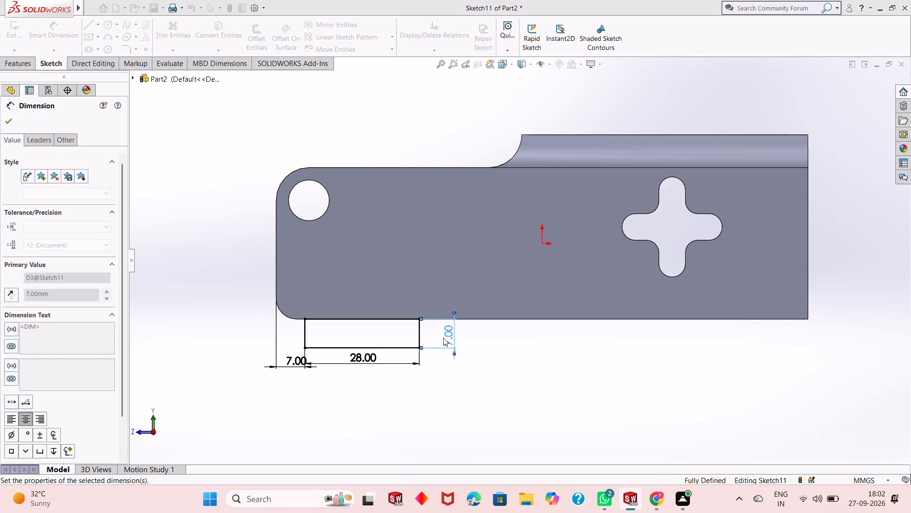
left_click(6, 126)
Extrude the 28 by 3 mm rectangle 3 mm in the reversed direction, merged with the plate.
left_click(10, 62)
left_click(11, 48)
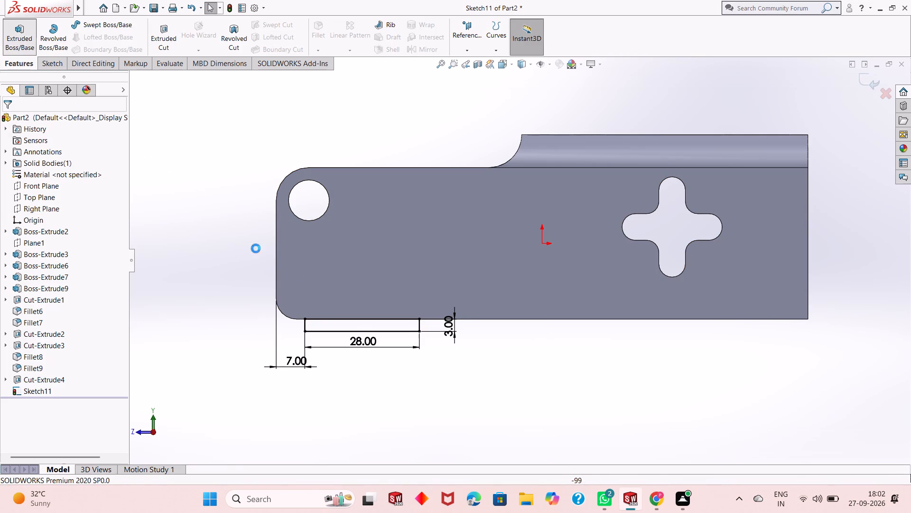
middle_click_drag(340, 294, 438, 274)
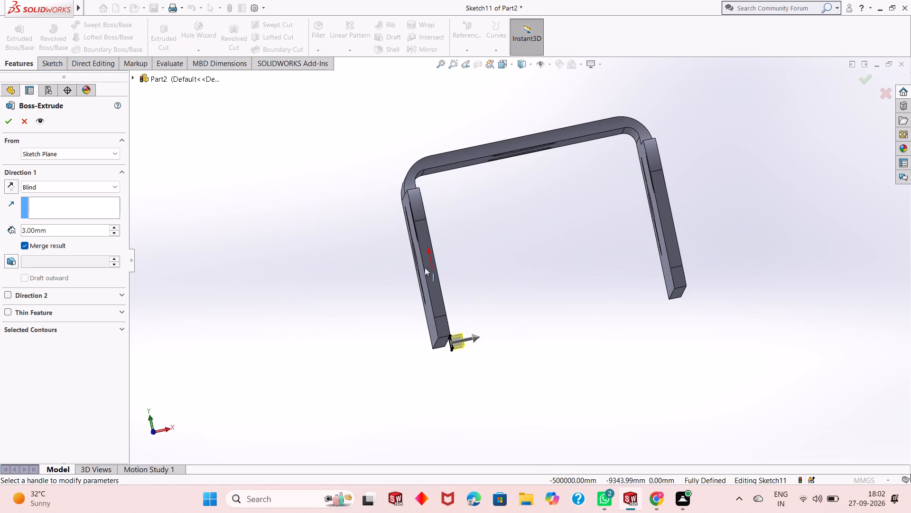
left_click(9, 187)
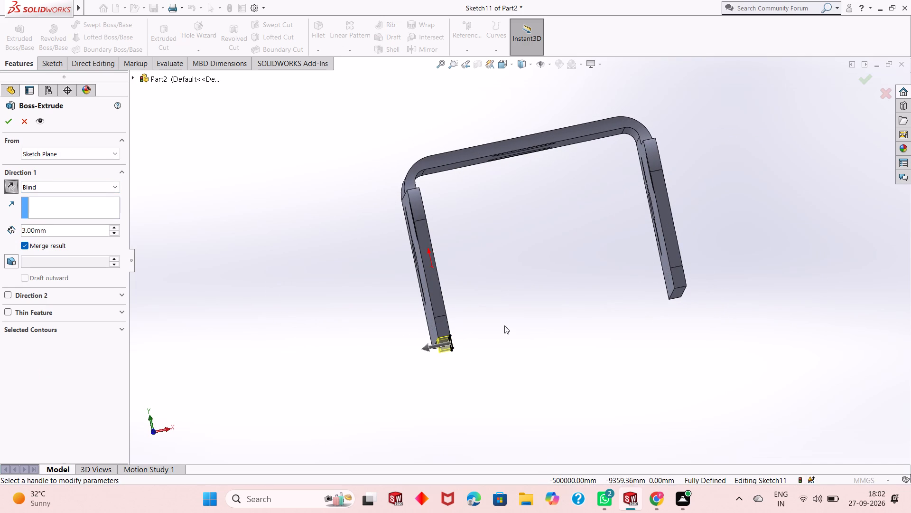
middle_click_drag(503, 327, 507, 333)
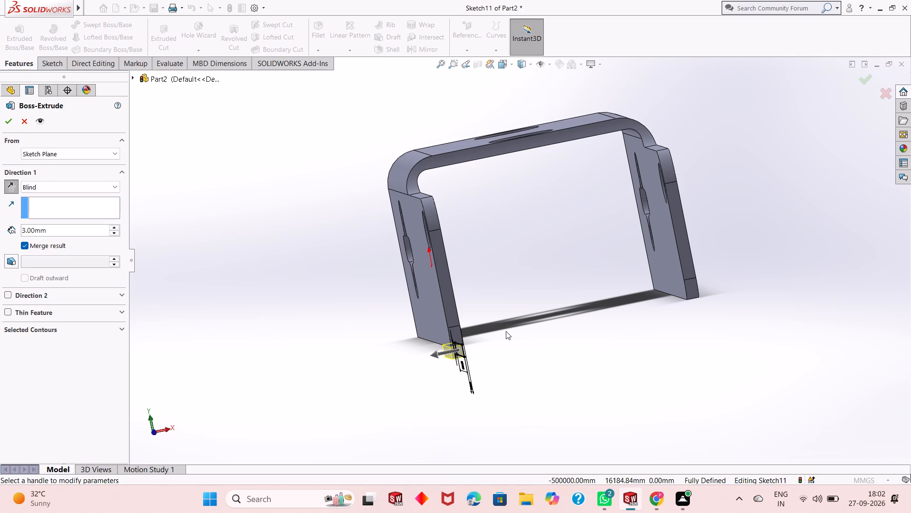
type("43")
key("Return")
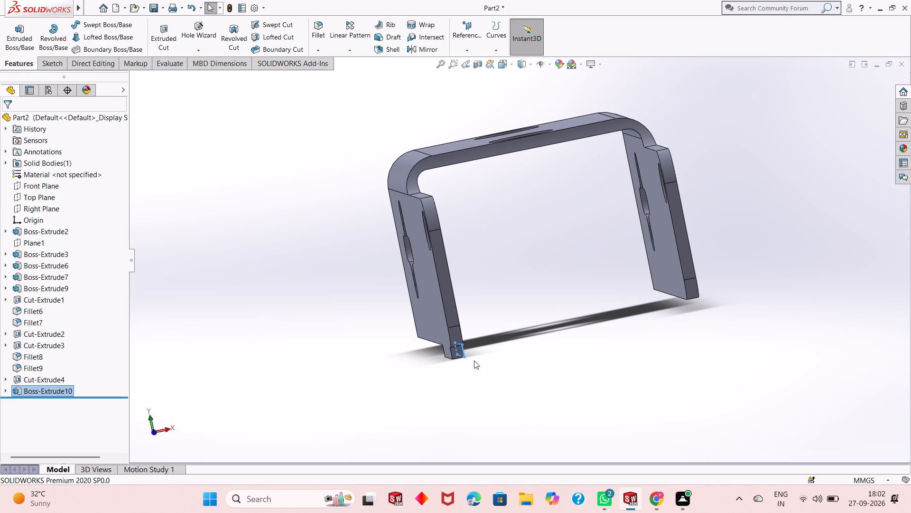
Edit the bottom-edge tab's extrusion and set its blind depth to 43 mm.
left_click(47, 392)
left_click(56, 363)
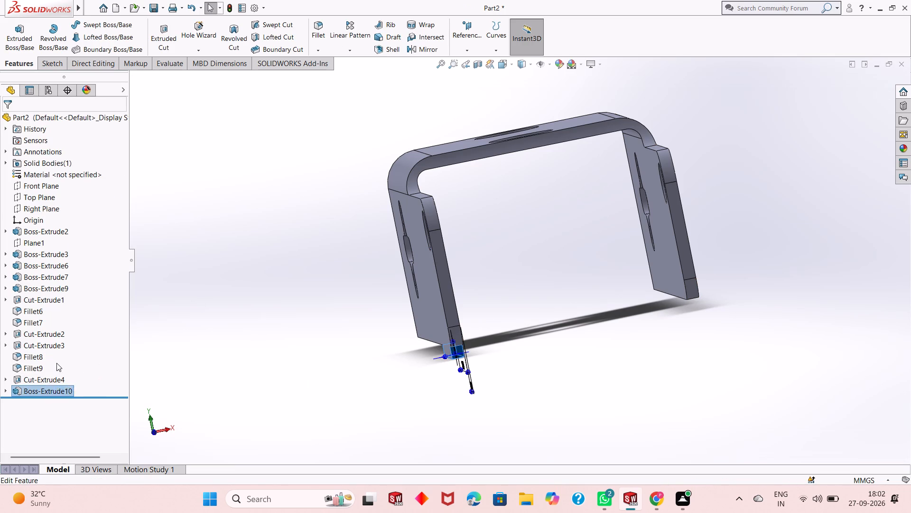
key("Escape")
key("Escape")
key("Escape")
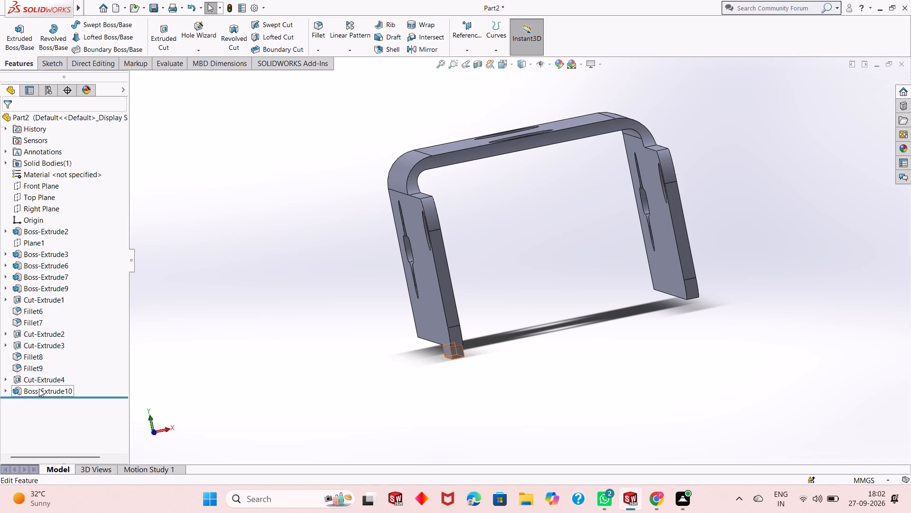
left_click(39, 389)
left_click(49, 361)
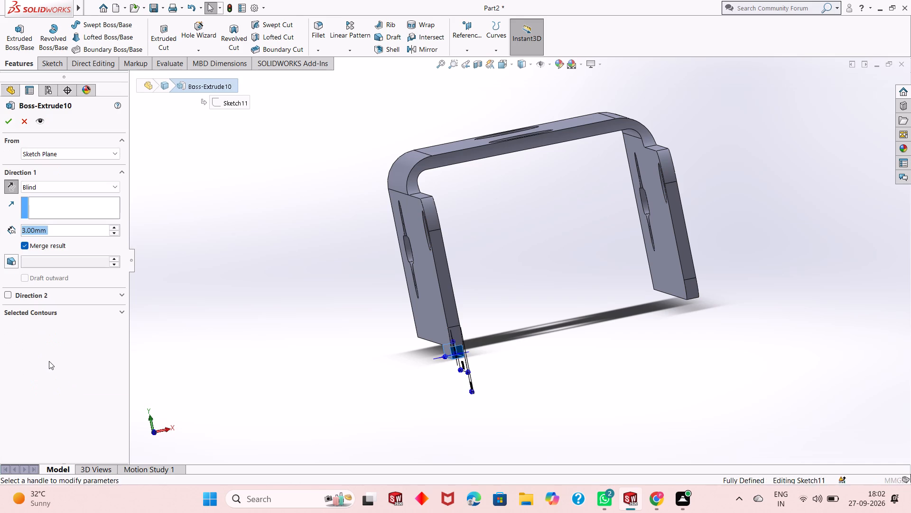
type("43")
key("Return")
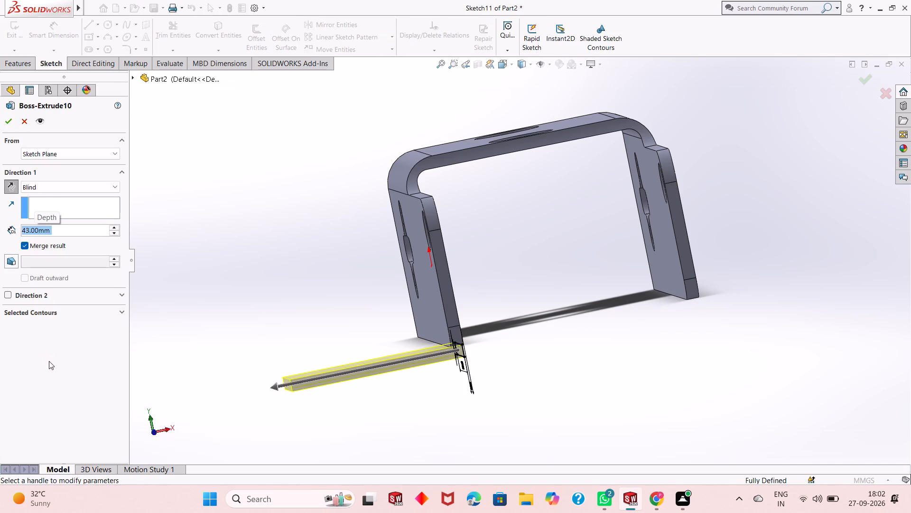
left_click(10, 123)
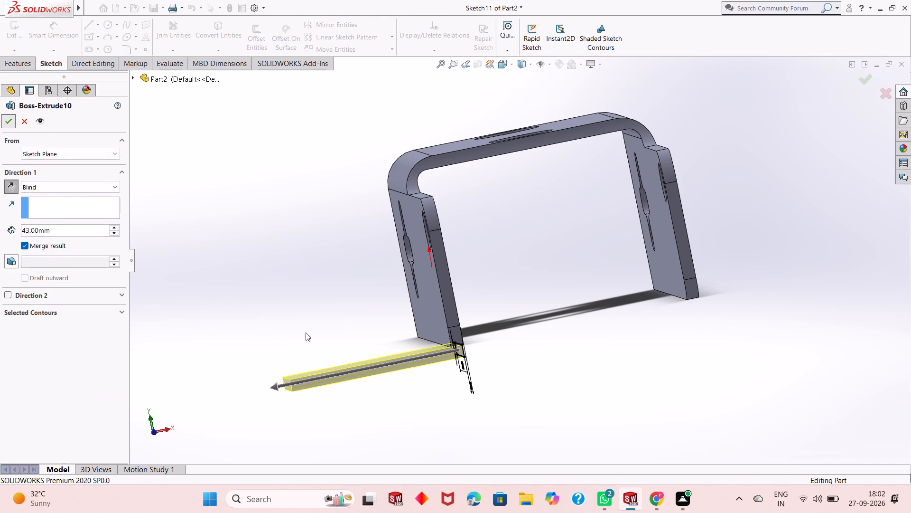
left_click(496, 371)
On the tab's upper face, sketch a corner rectangle along its outer end, 28 mm long and about 4.61 mm wide.
middle_click_drag(490, 346, 495, 358)
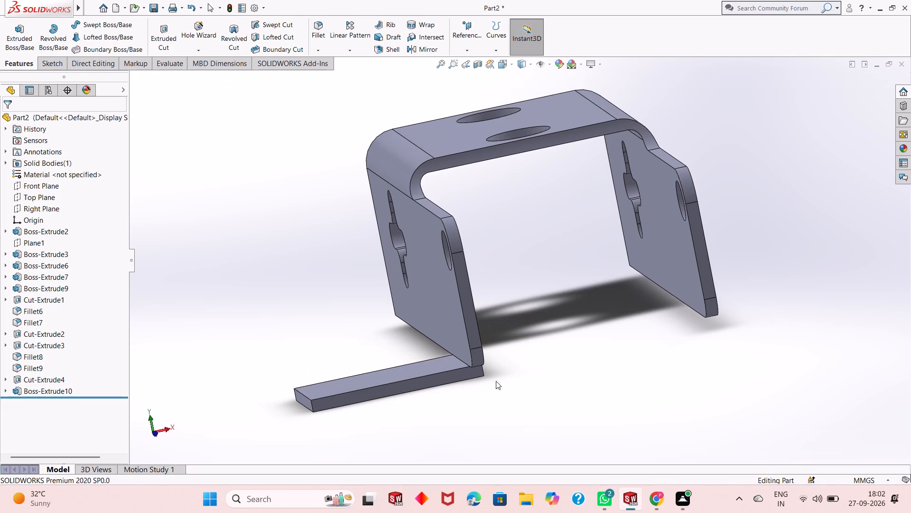
scroll(426, 415, "up", 1)
scroll(458, 386, "down", 1)
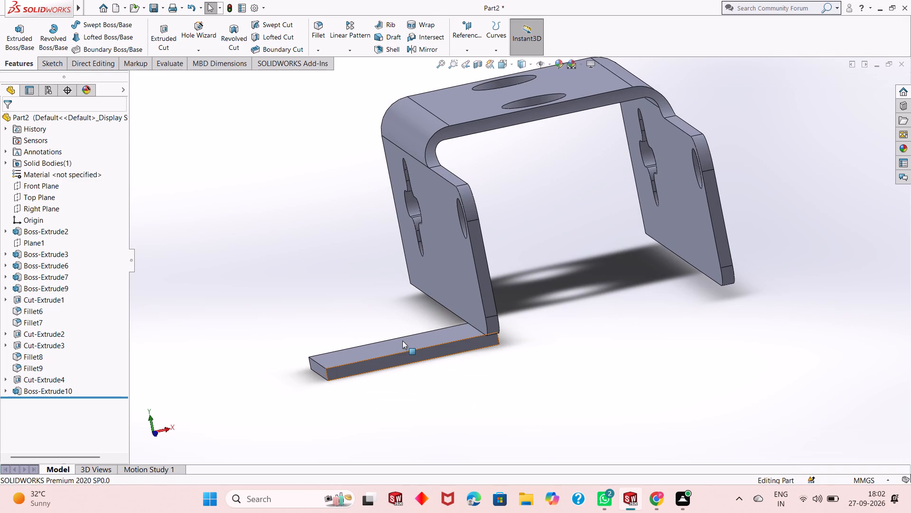
left_click(397, 345)
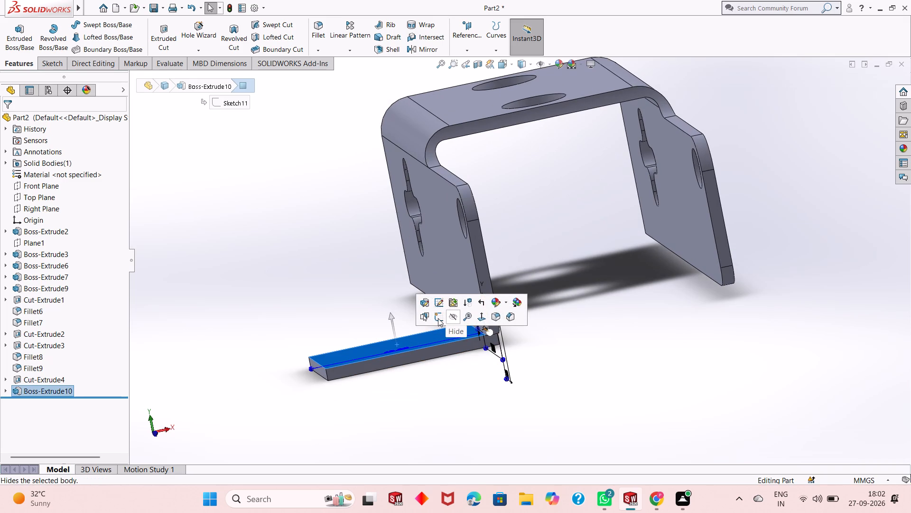
left_click(438, 319)
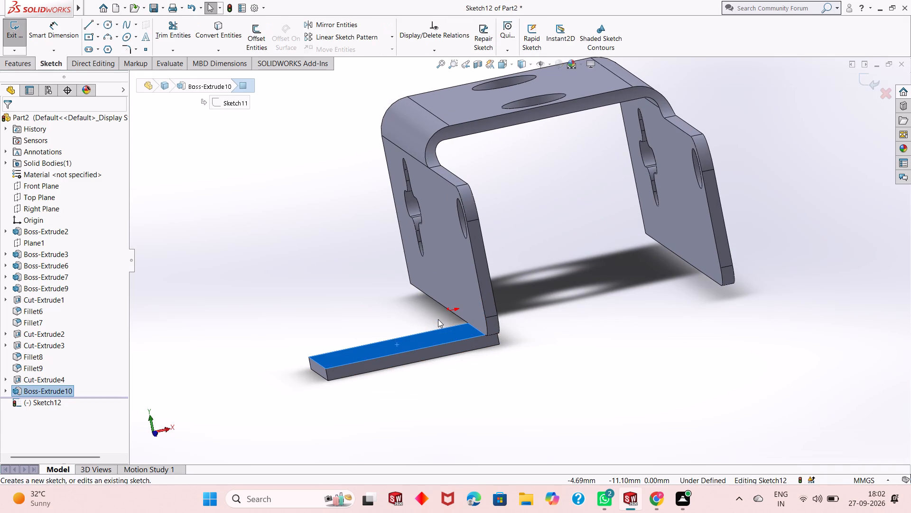
key("ctrl+8")
key("Escape")
scroll(407, 406, "down", 2)
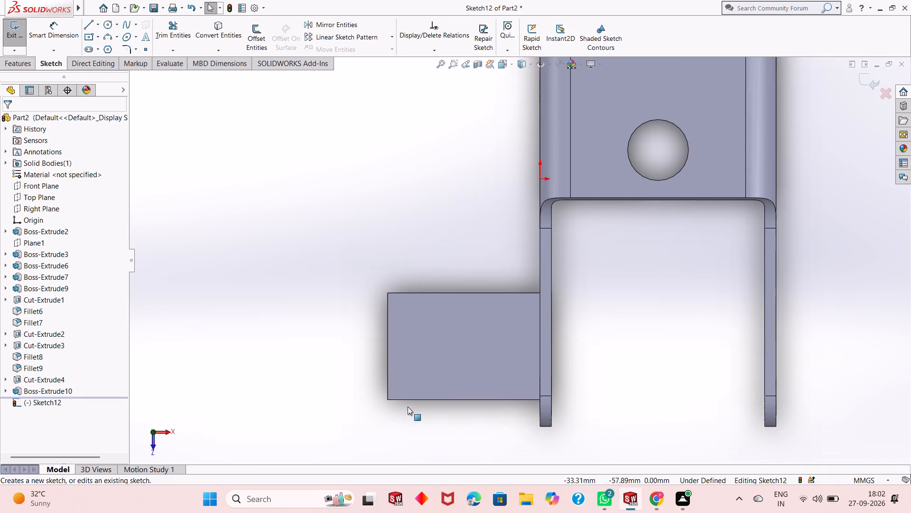
left_click(97, 36)
left_click(106, 48)
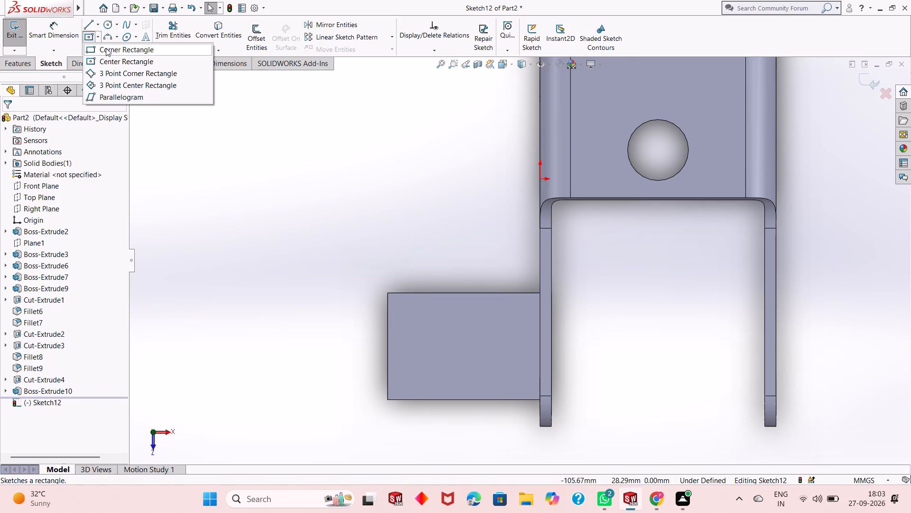
left_click(389, 294)
left_click(405, 399)
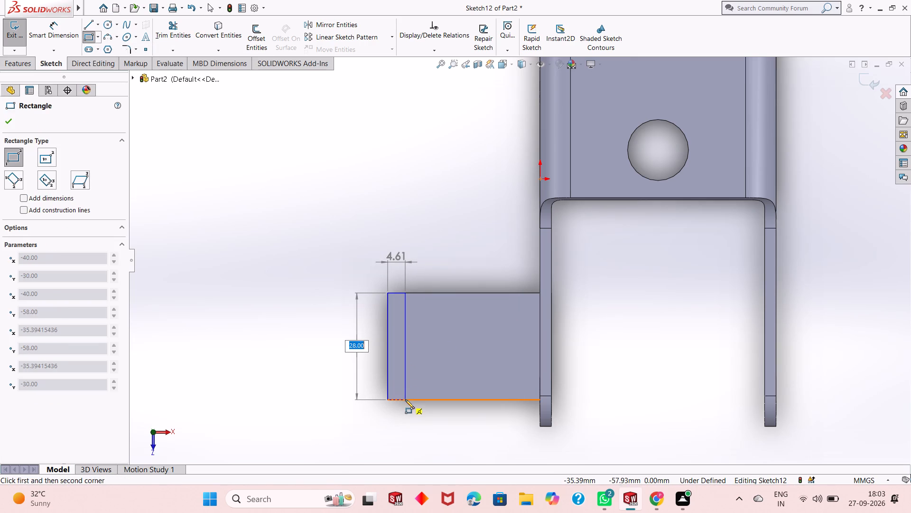
right_click(303, 233)
left_click(310, 239)
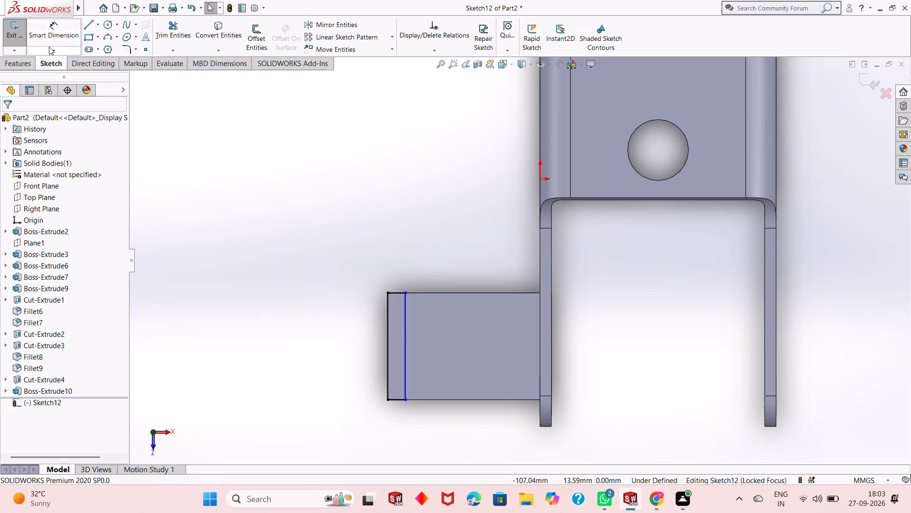
Dimension the short side of the rectangle at the tab's outer end as 3 mm.
left_click(48, 34)
left_click(395, 400)
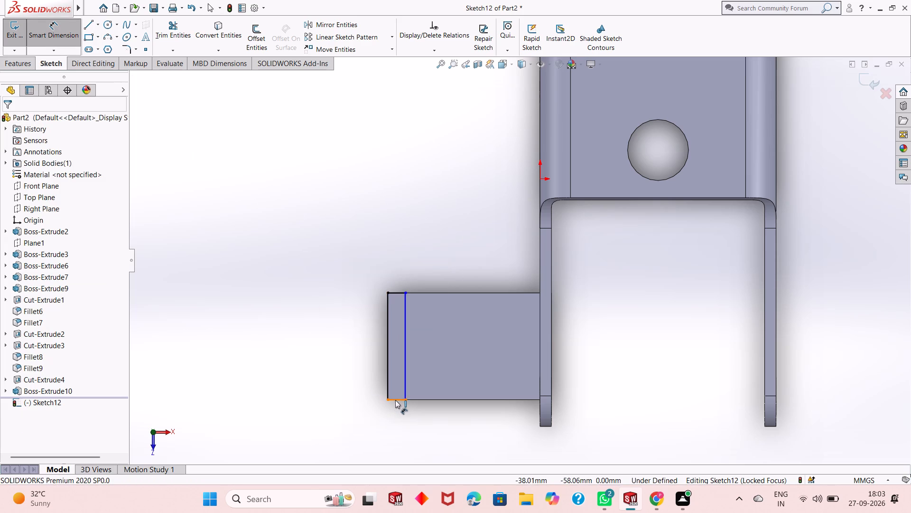
left_click(395, 416)
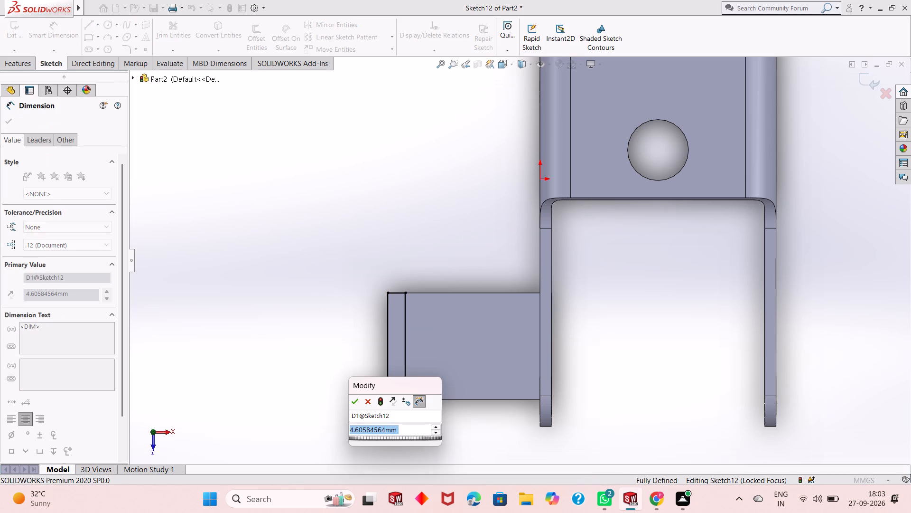
key("3")
key("Return")
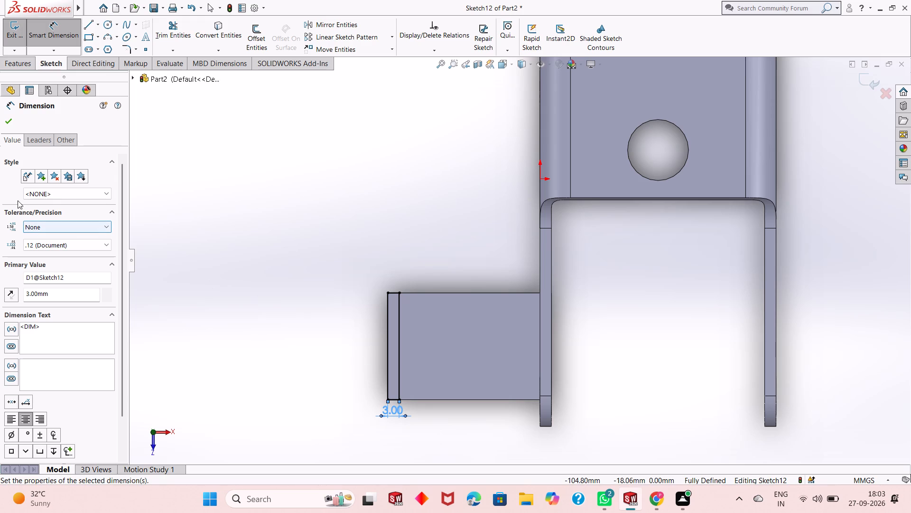
left_click(11, 123)
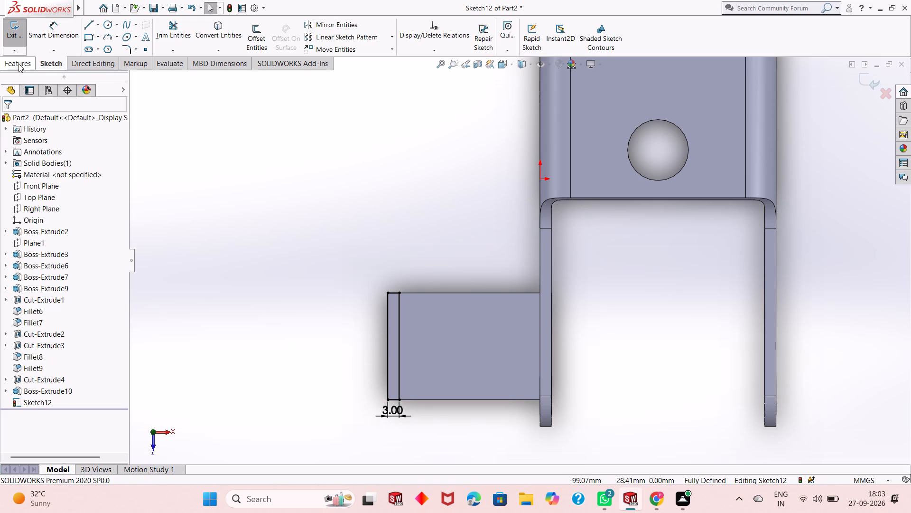
Extrude the 28 by 3 mm rectangle 3 mm upward from the tab's upper face, merged with the body.
left_click(18, 64)
left_click(14, 49)
middle_click_drag(480, 411, 487, 254)
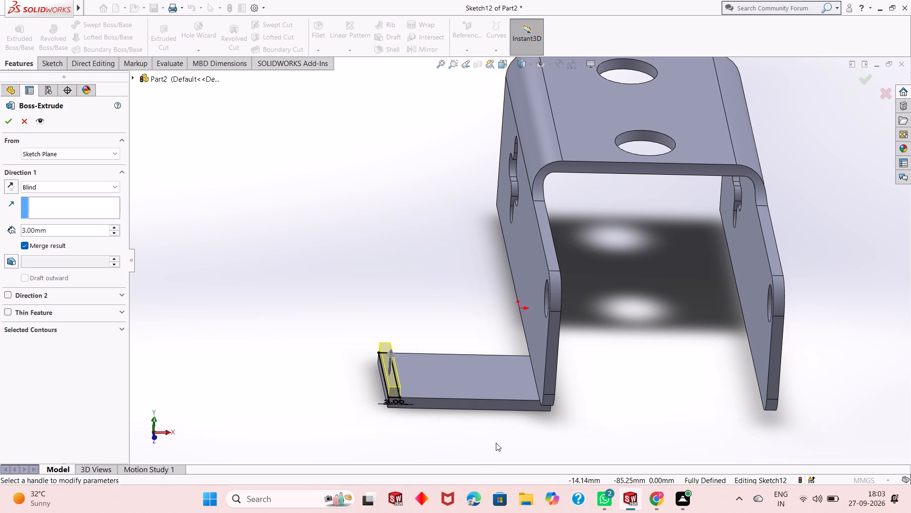
middle_click_drag(496, 443, 491, 445)
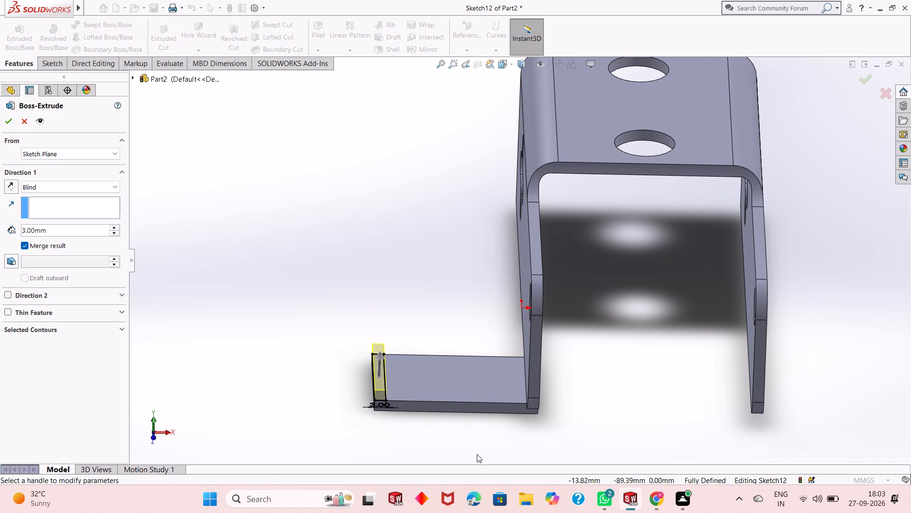
type("16-3")
key("Return")
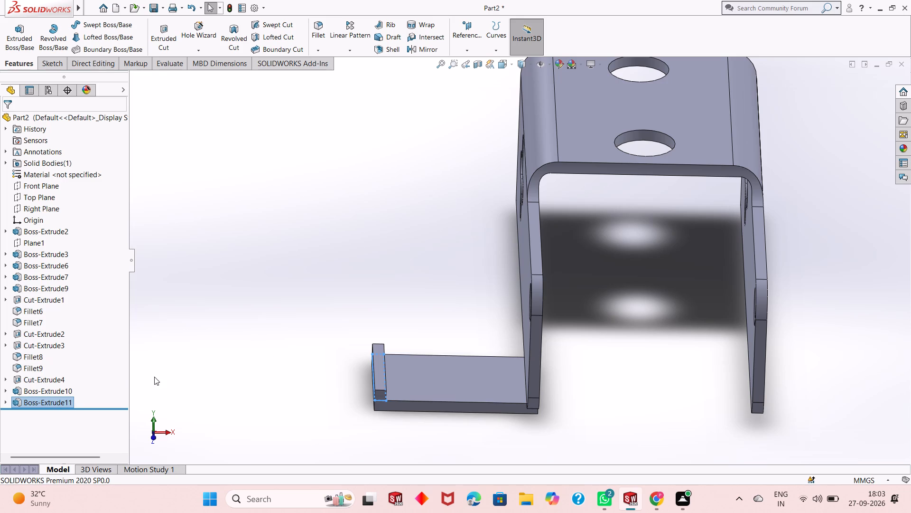
Edit the extrusion of the upright lip at the tab's outer end and set its blind depth to 13 mm.
key("Escape")
key("Escape")
left_click(55, 403)
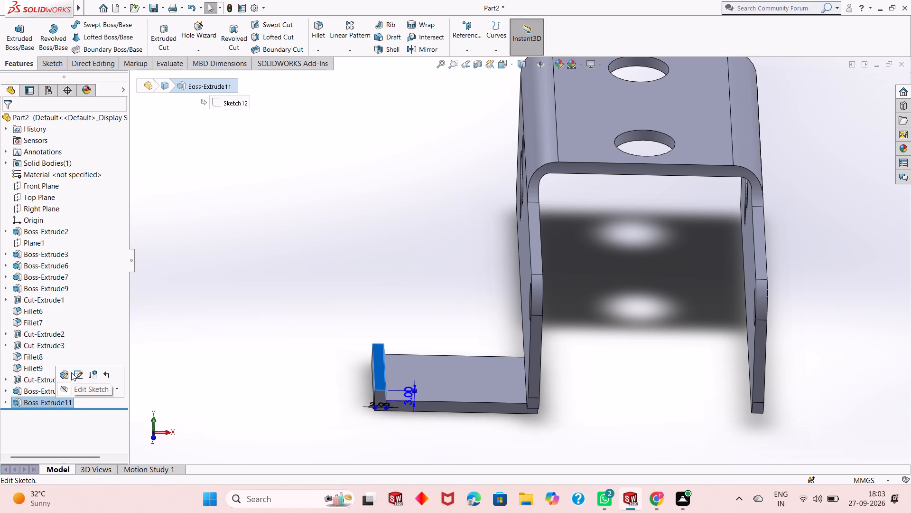
left_click(66, 374)
key("1")
key("3")
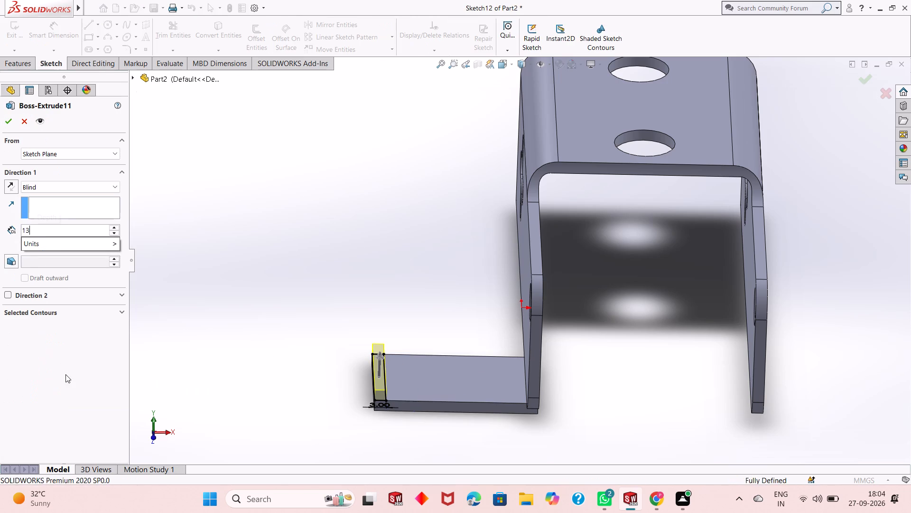
key("Return")
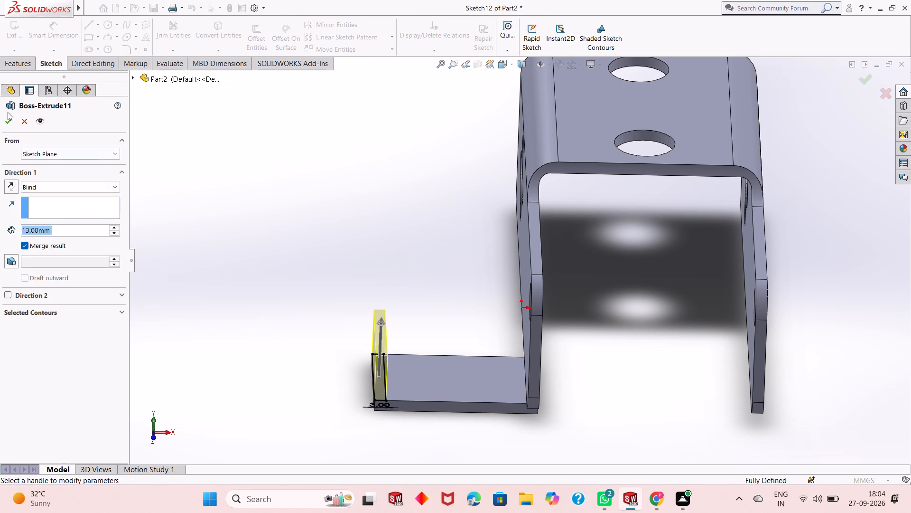
left_click(8, 123)
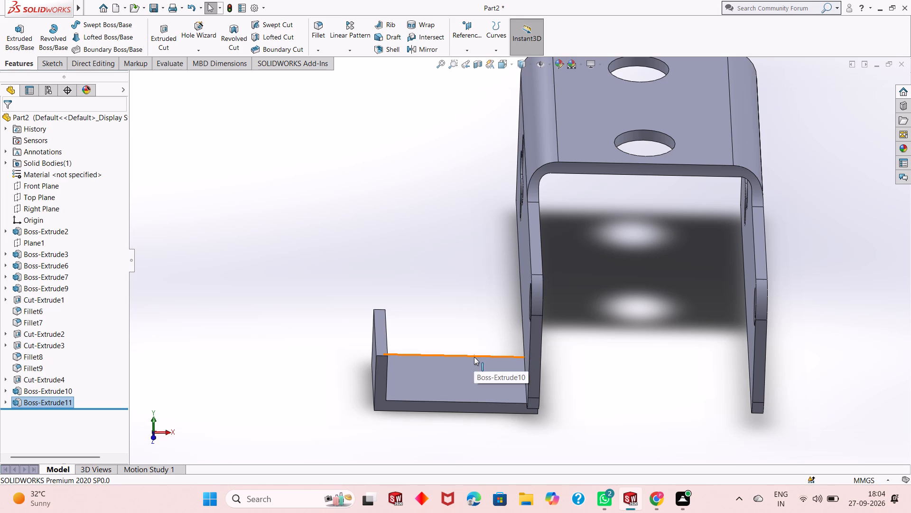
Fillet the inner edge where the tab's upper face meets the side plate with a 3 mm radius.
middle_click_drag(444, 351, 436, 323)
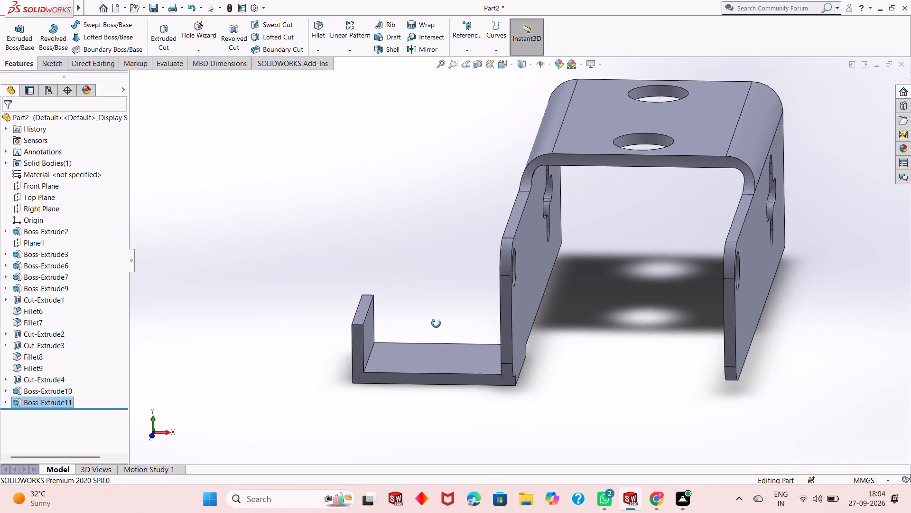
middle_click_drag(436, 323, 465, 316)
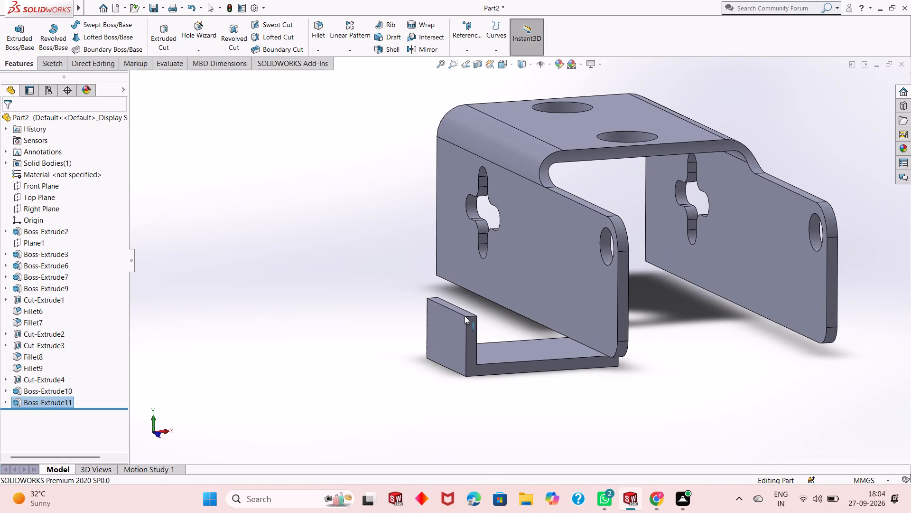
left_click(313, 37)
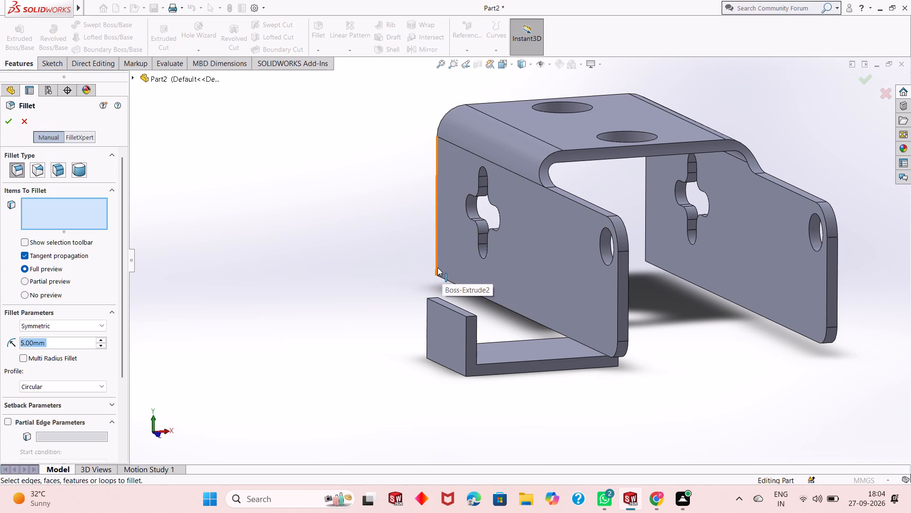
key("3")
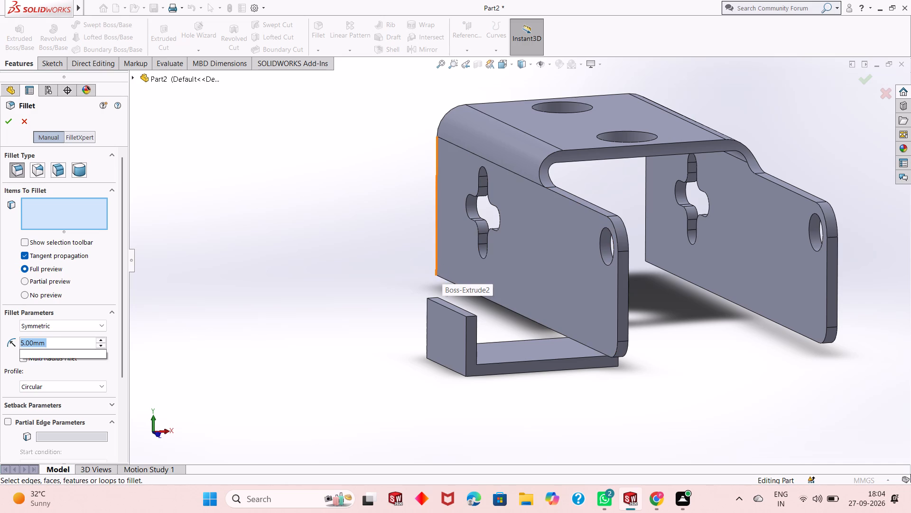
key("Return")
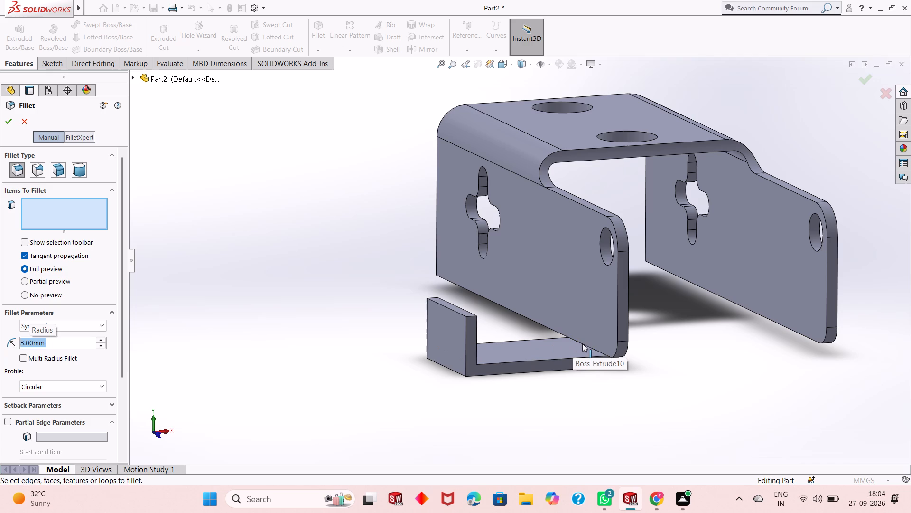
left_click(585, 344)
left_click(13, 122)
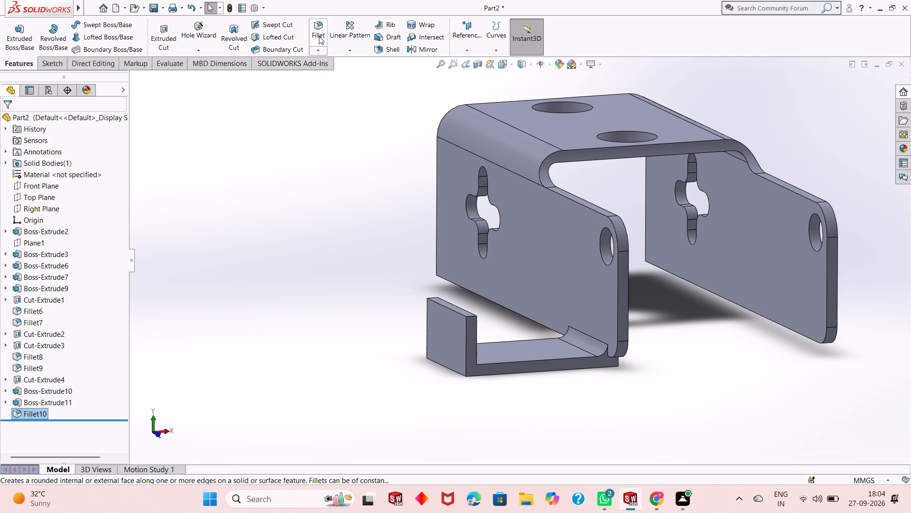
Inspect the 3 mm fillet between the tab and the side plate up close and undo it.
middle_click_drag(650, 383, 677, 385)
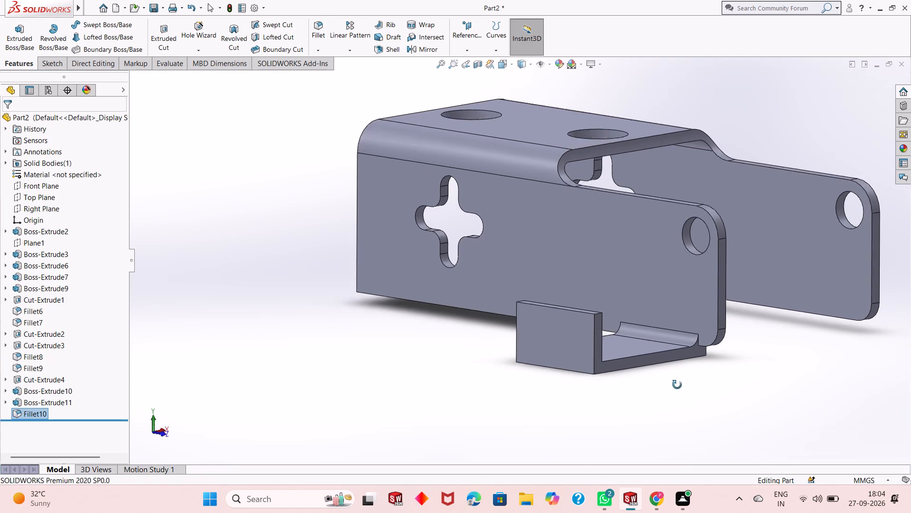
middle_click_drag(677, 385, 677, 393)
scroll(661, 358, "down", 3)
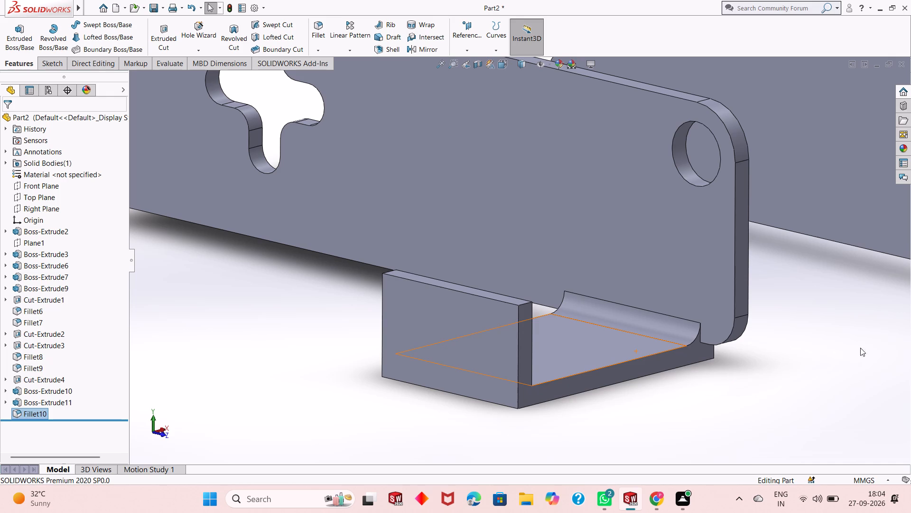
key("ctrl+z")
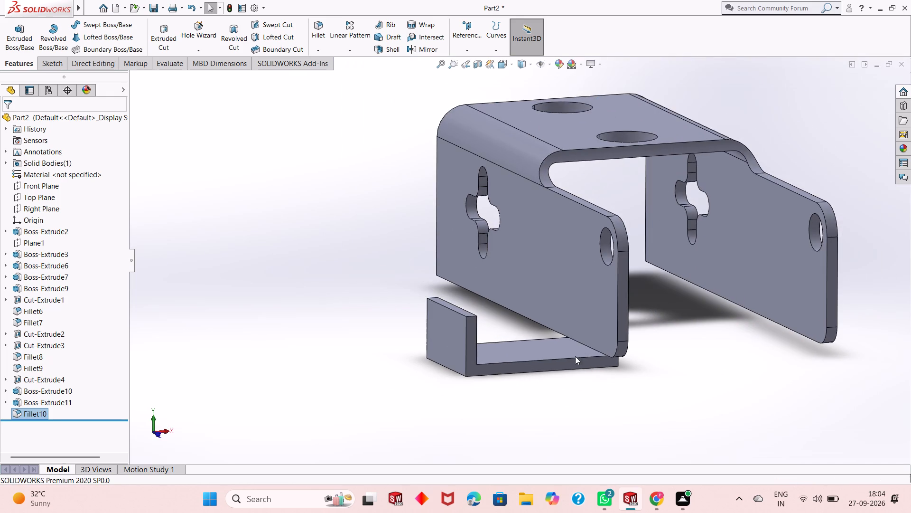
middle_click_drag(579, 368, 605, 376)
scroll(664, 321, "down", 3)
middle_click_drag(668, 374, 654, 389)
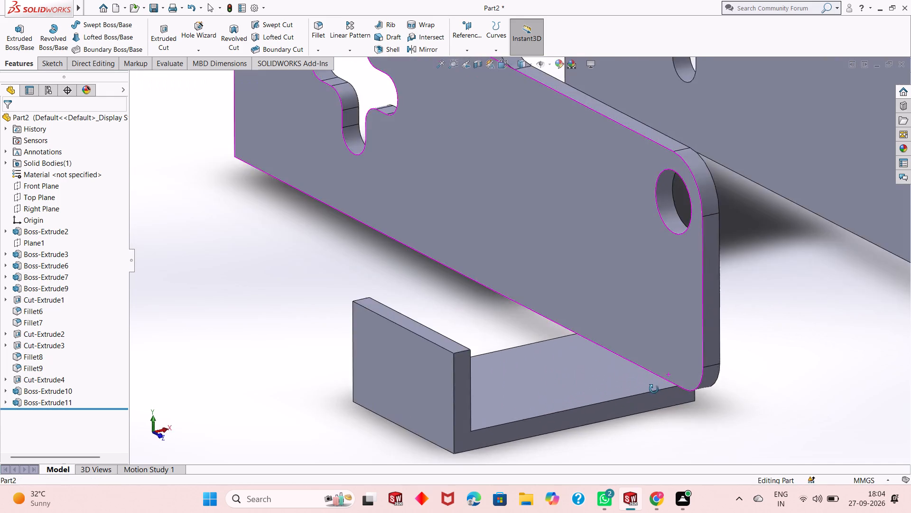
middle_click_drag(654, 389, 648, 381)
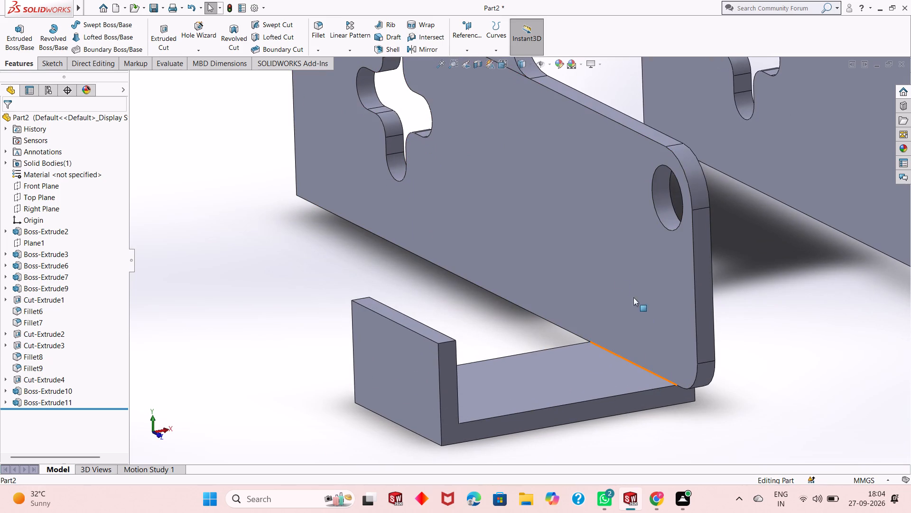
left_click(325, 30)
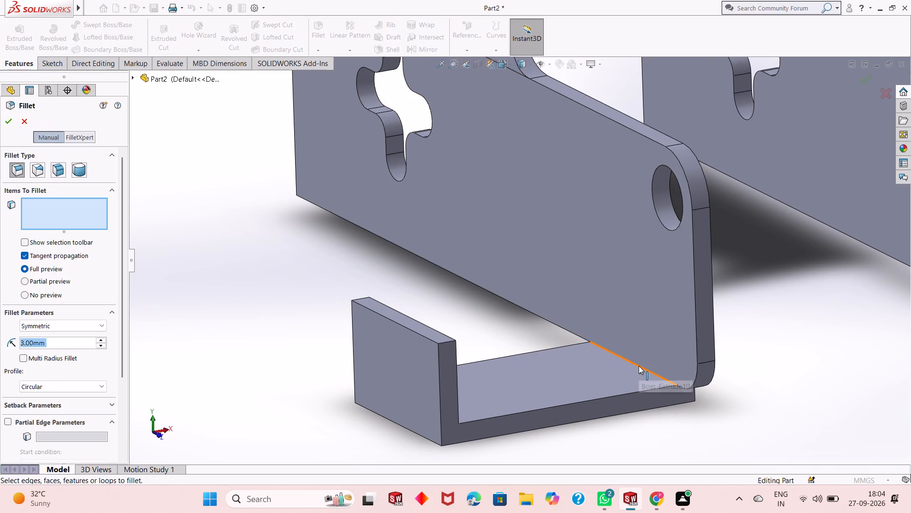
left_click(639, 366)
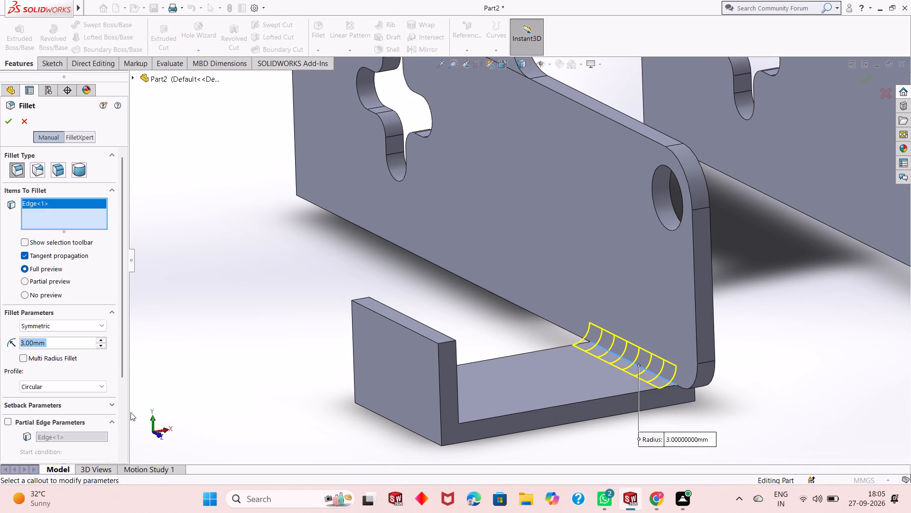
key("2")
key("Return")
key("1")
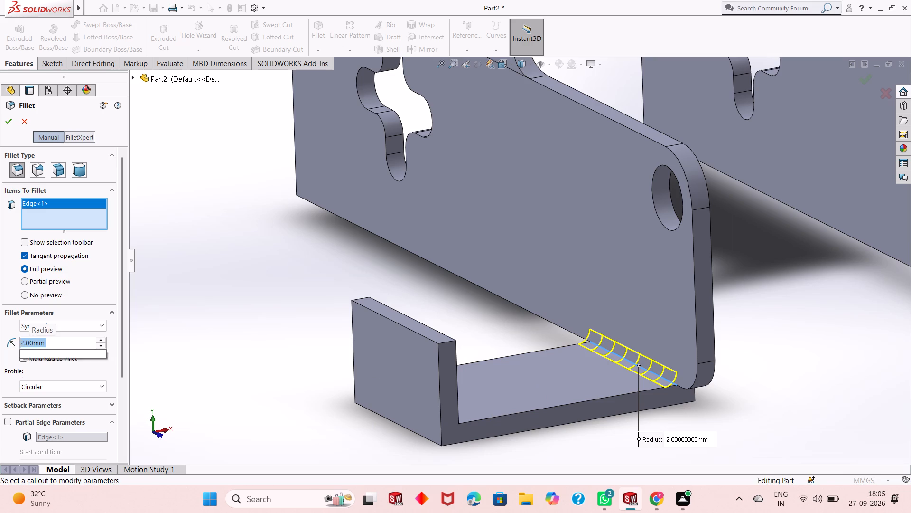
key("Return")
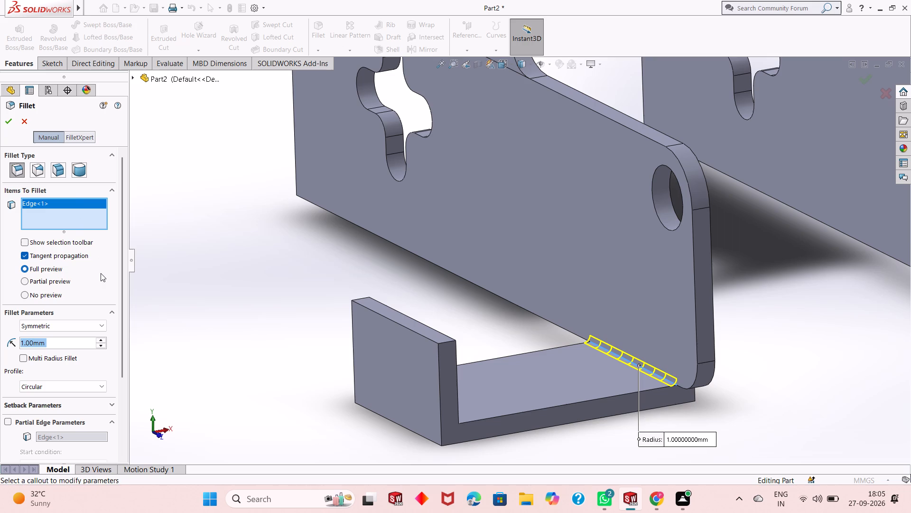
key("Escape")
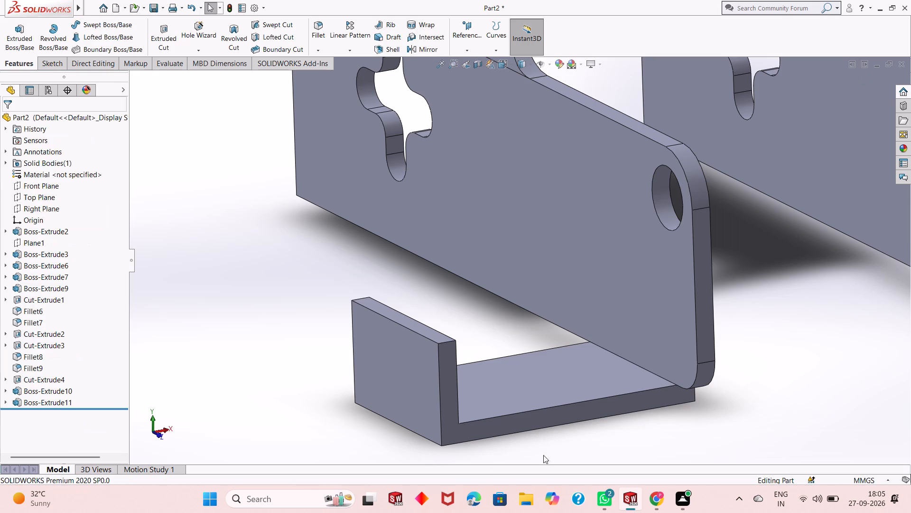
Examine the joint between the bottom tab and the side plate's lower rounded corner from several angles.
scroll(684, 408, "down", 1)
middle_click_drag(684, 415, 684, 415)
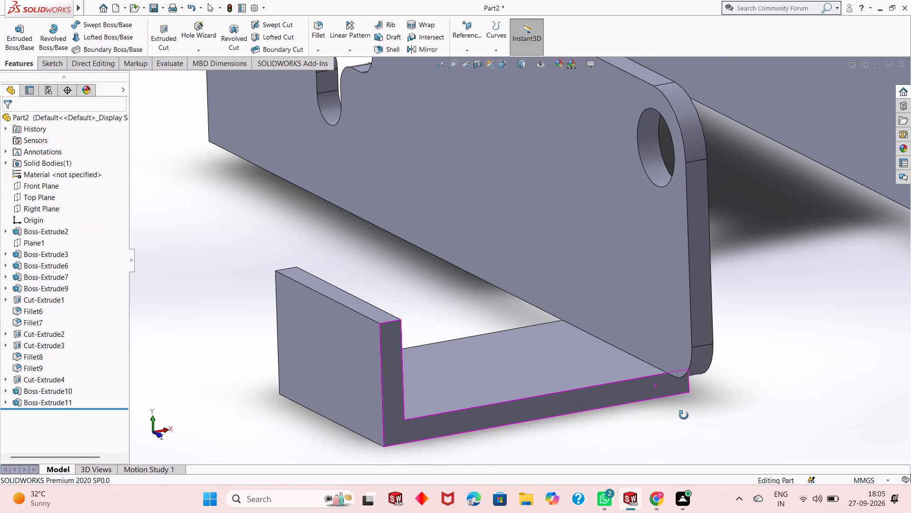
middle_click_drag(684, 415, 681, 379)
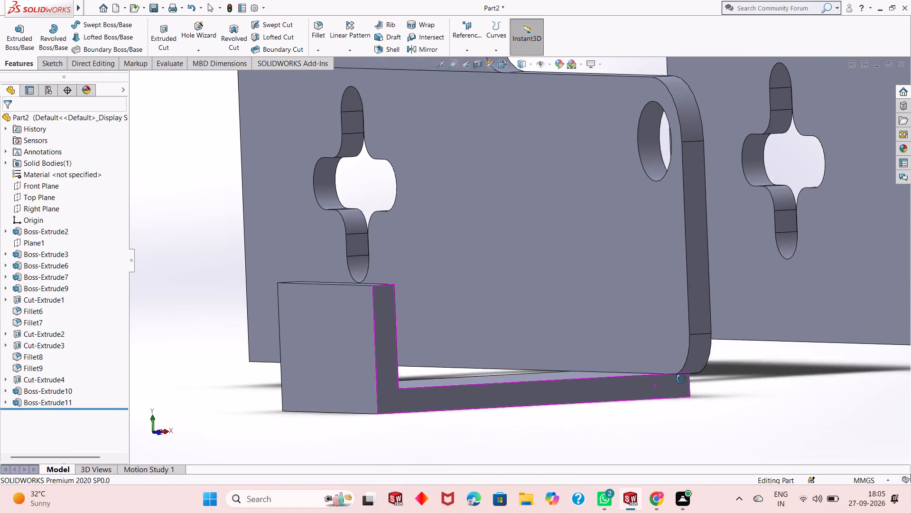
middle_click_drag(681, 379, 677, 389)
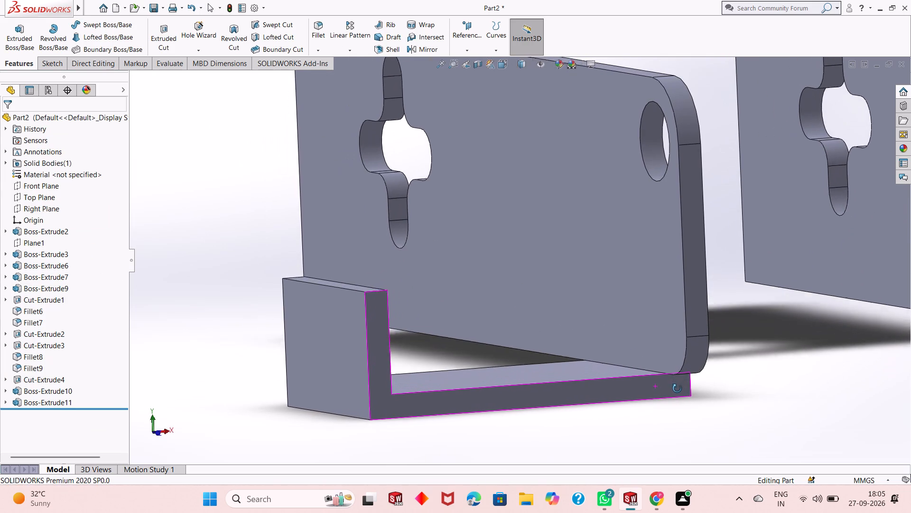
middle_click_drag(677, 389, 676, 394)
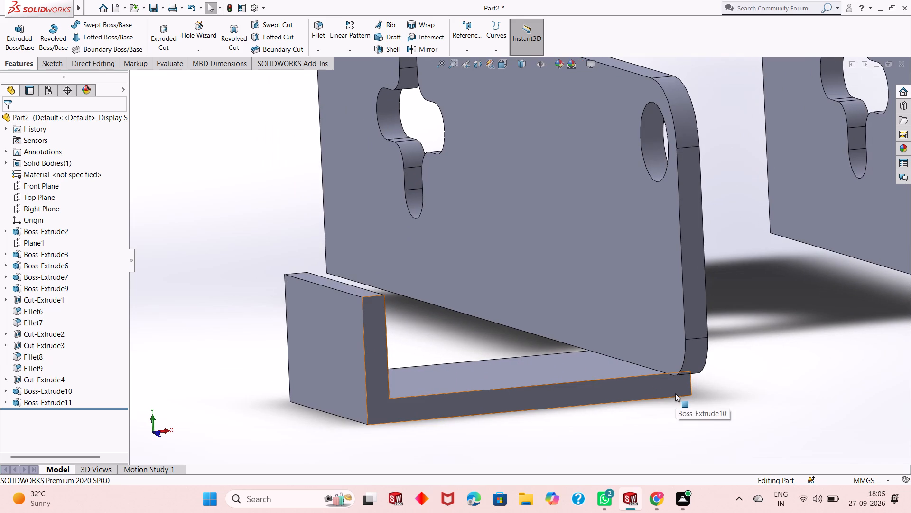
middle_click(755, 388)
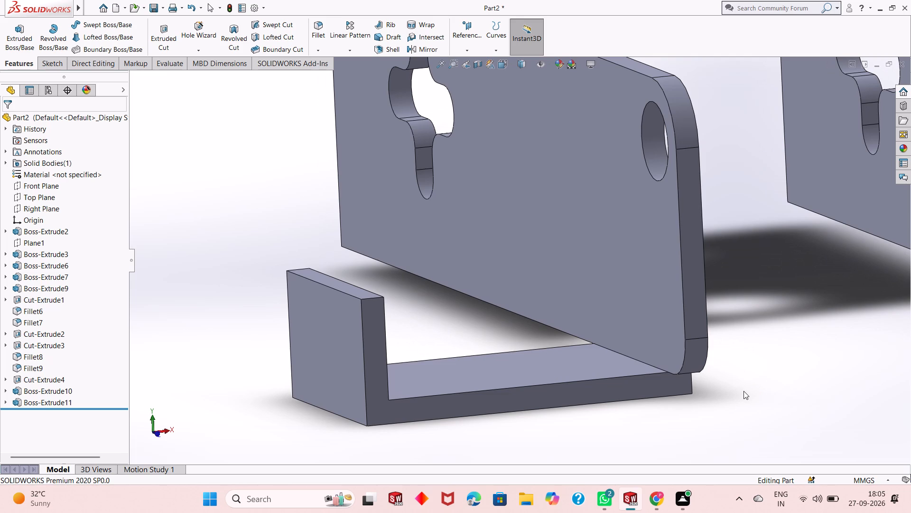
middle_click_drag(619, 317, 625, 318)
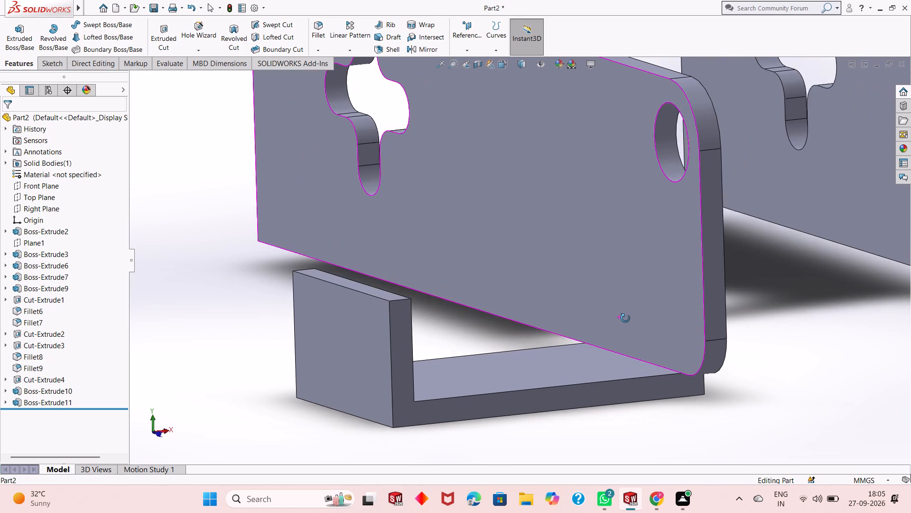
middle_click_drag(625, 318, 626, 295)
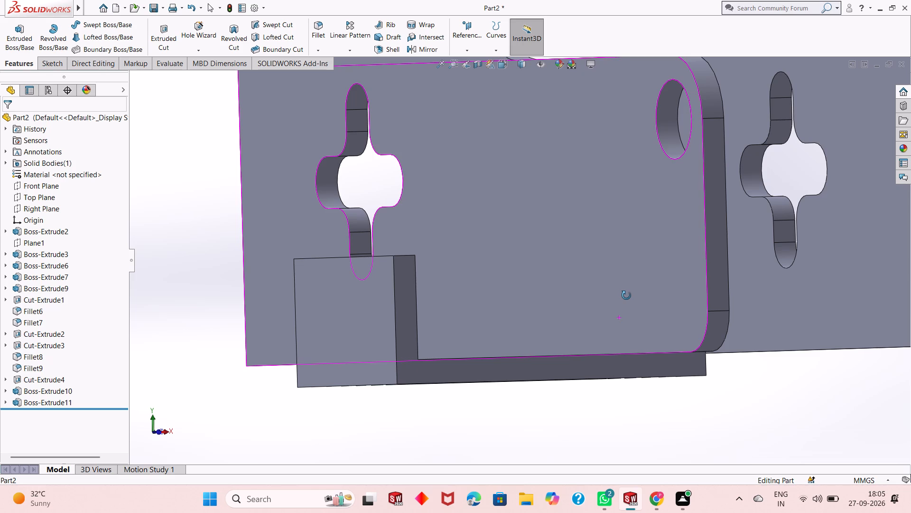
middle_click_drag(626, 295, 626, 296)
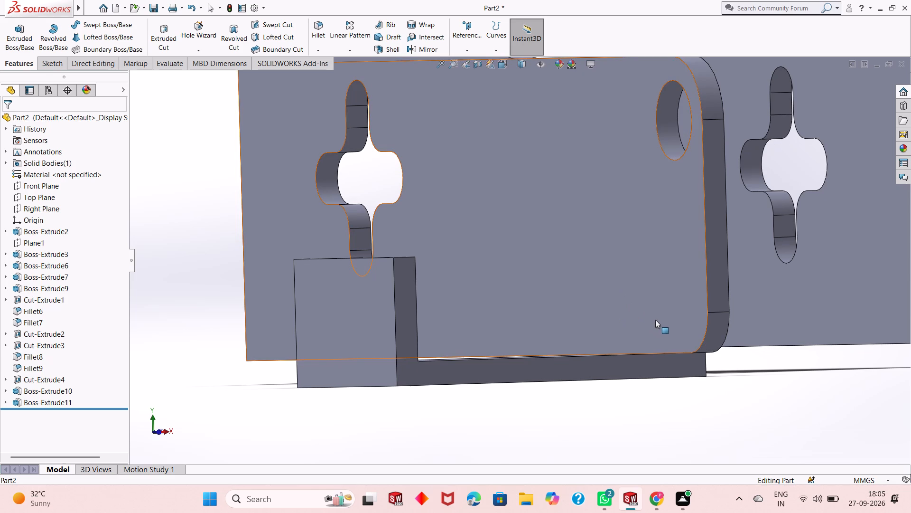
middle_click_drag(658, 326, 659, 333)
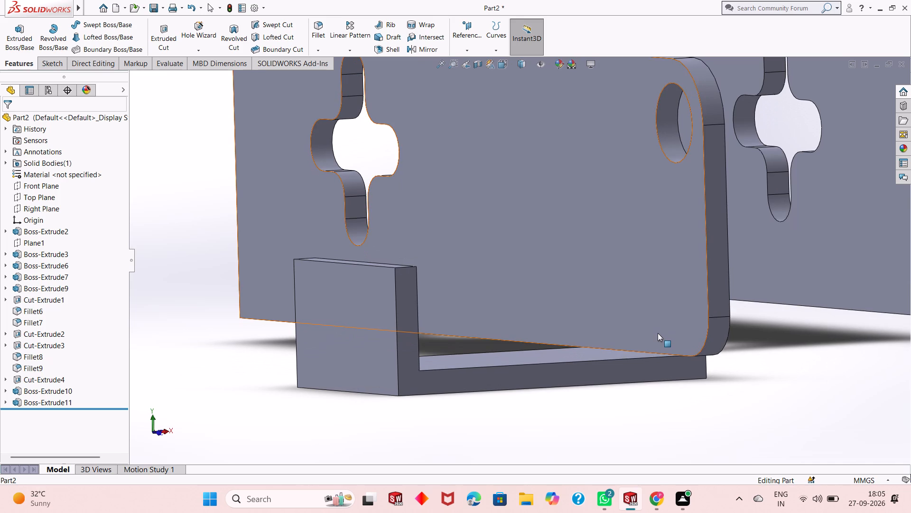
middle_click_drag(657, 335, 657, 342)
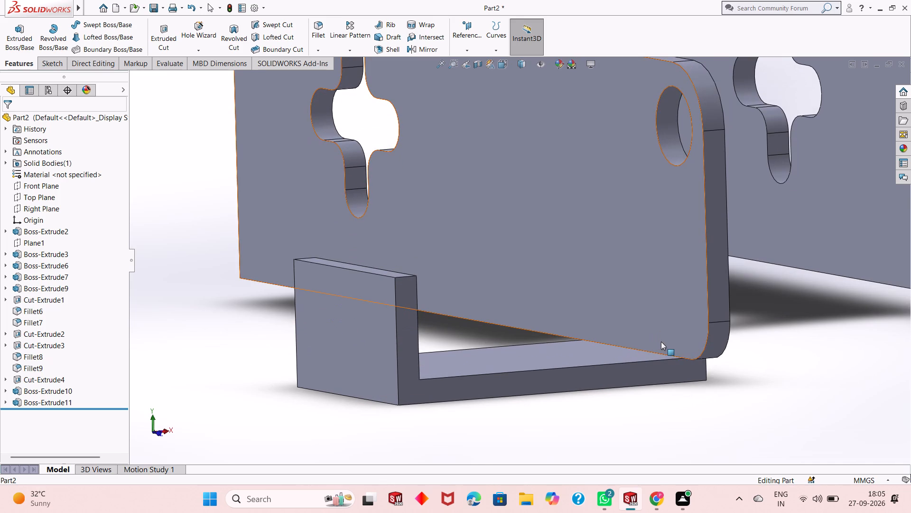
middle_click_drag(667, 346, 667, 361)
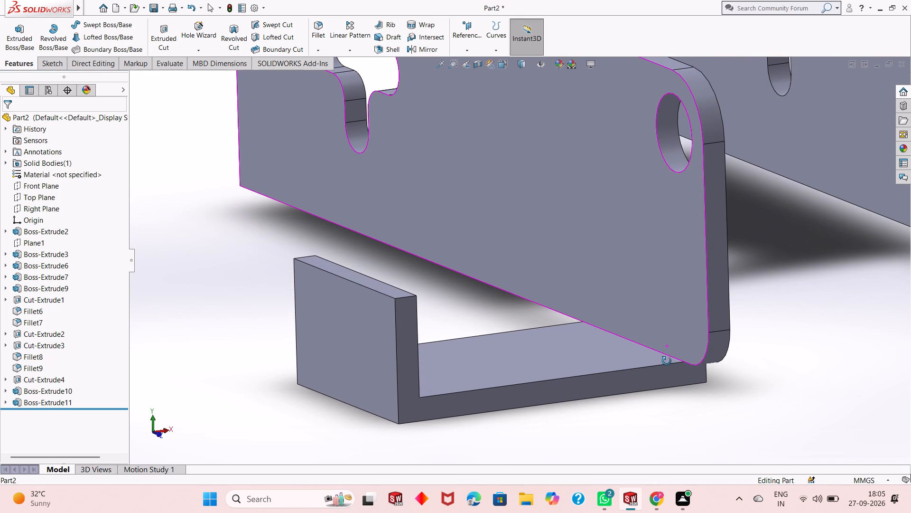
middle_click_drag(667, 361, 658, 356)
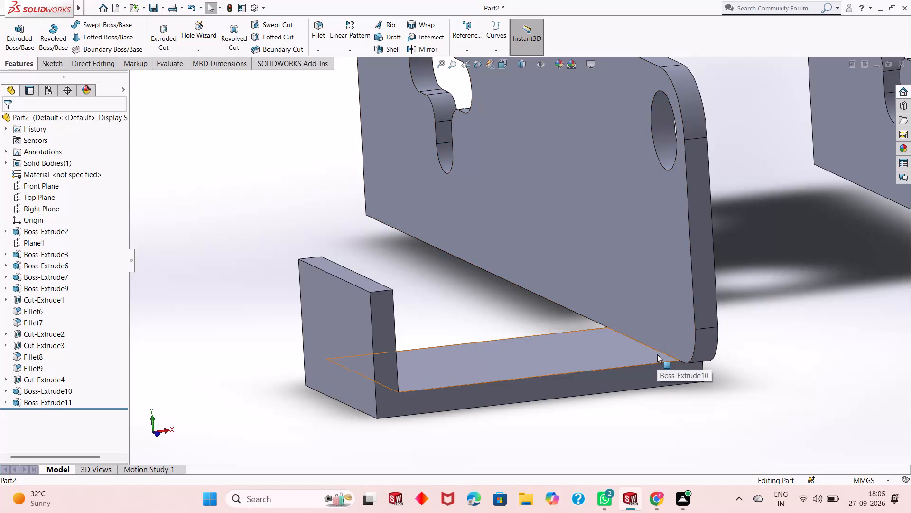
Fillet the outer bottom edge where the tab meets the upright lip with a 6 mm radius.
middle_click_drag(498, 352, 516, 323)
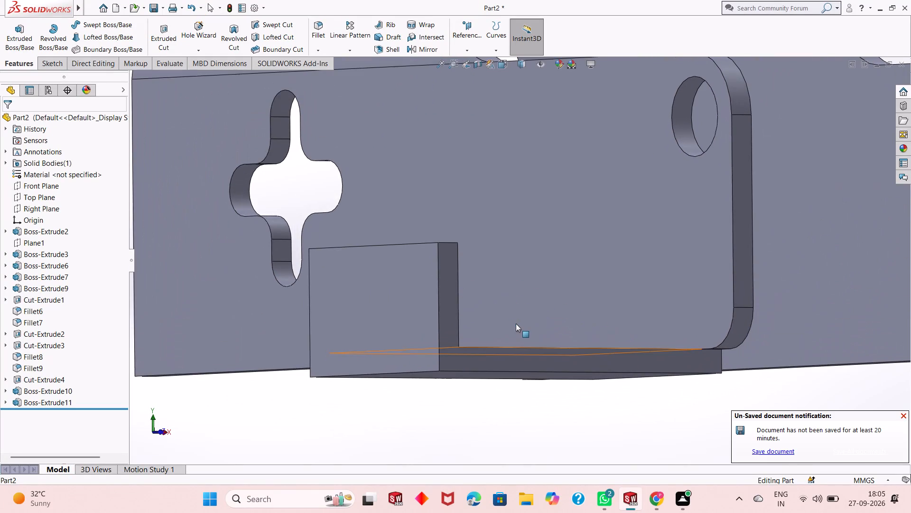
left_click(317, 29)
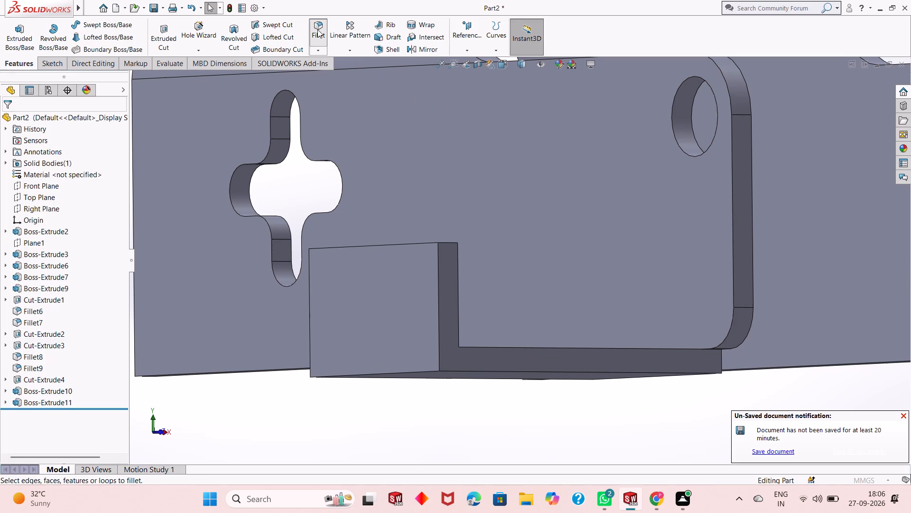
key("6")
key("Return")
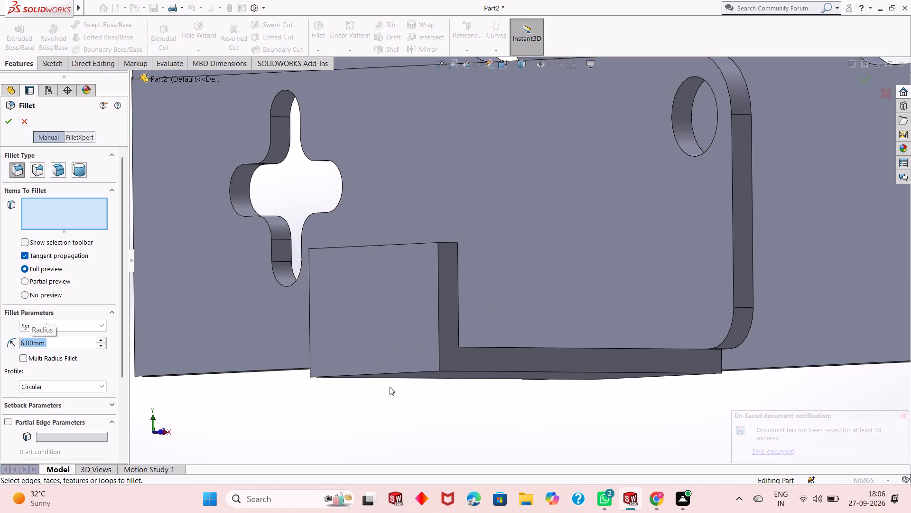
left_click(389, 373)
middle_click_drag(478, 310, 462, 330)
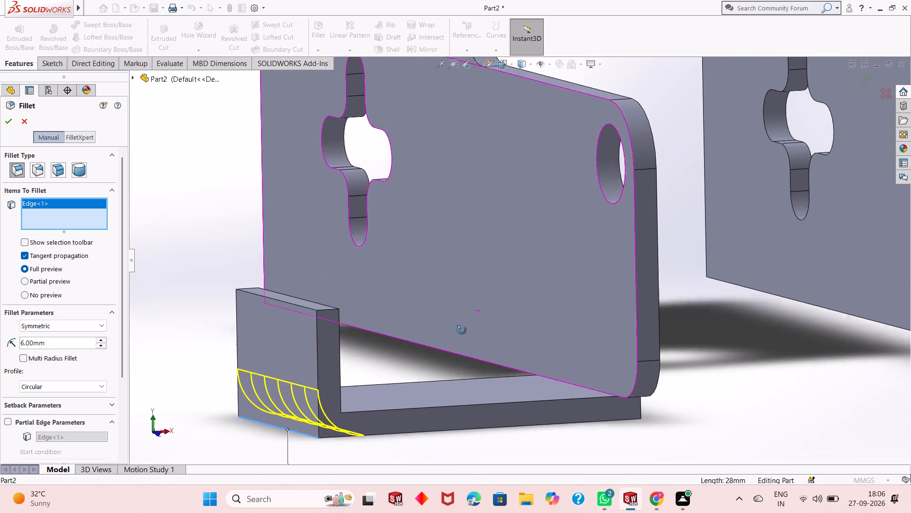
middle_click_drag(462, 330, 462, 331)
left_click(13, 120)
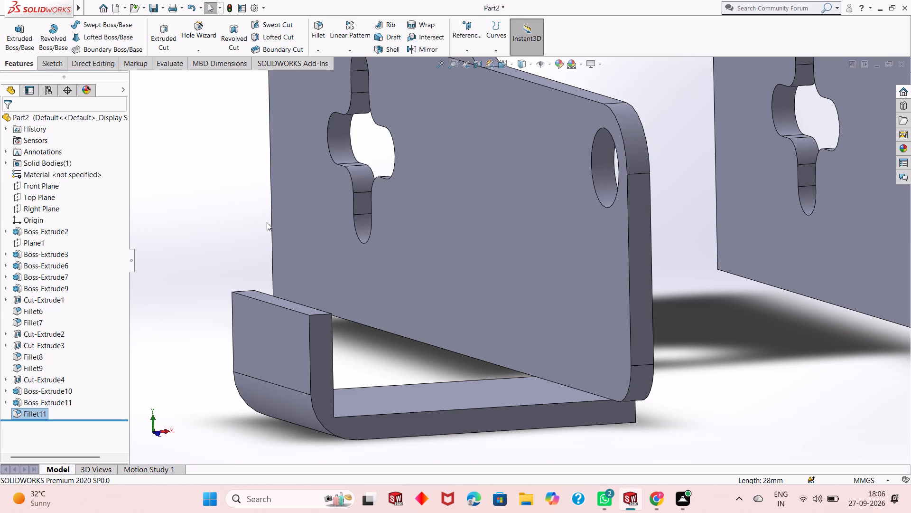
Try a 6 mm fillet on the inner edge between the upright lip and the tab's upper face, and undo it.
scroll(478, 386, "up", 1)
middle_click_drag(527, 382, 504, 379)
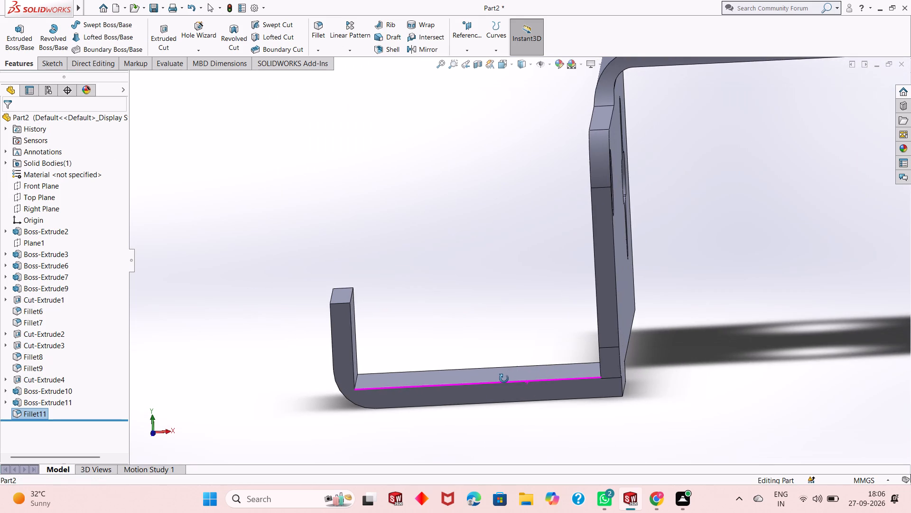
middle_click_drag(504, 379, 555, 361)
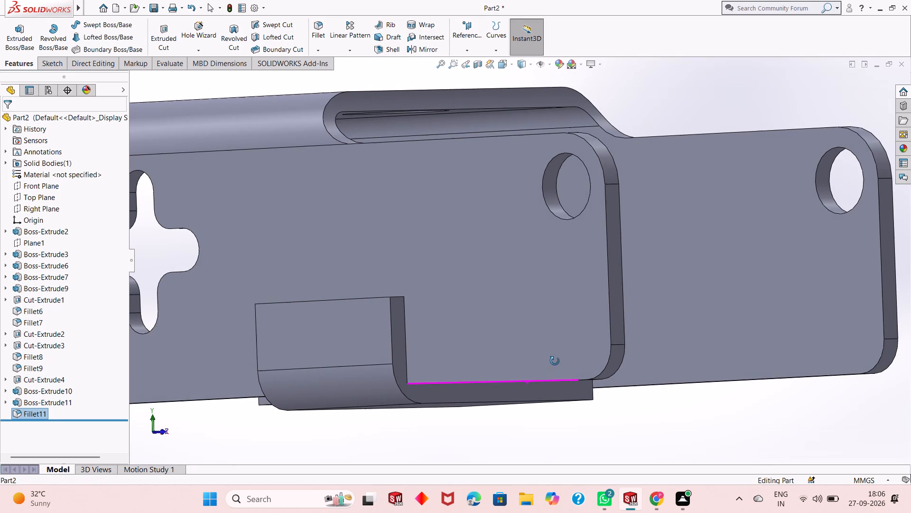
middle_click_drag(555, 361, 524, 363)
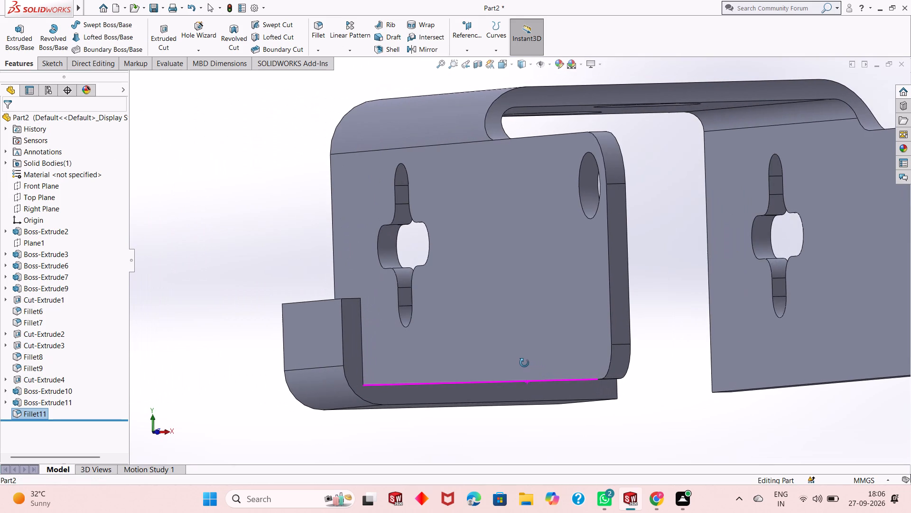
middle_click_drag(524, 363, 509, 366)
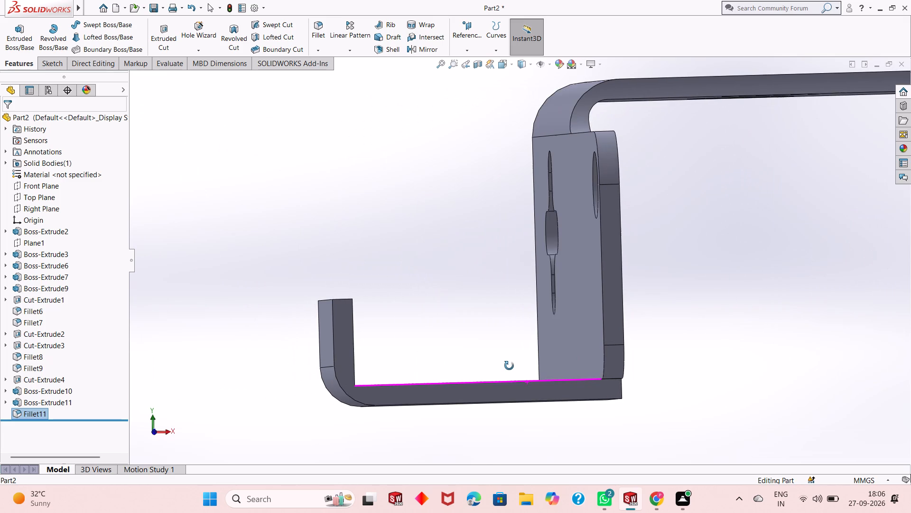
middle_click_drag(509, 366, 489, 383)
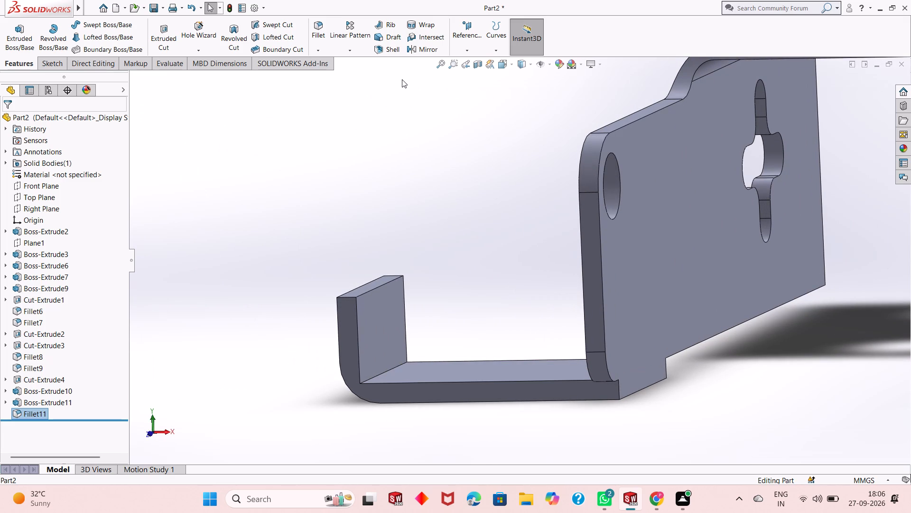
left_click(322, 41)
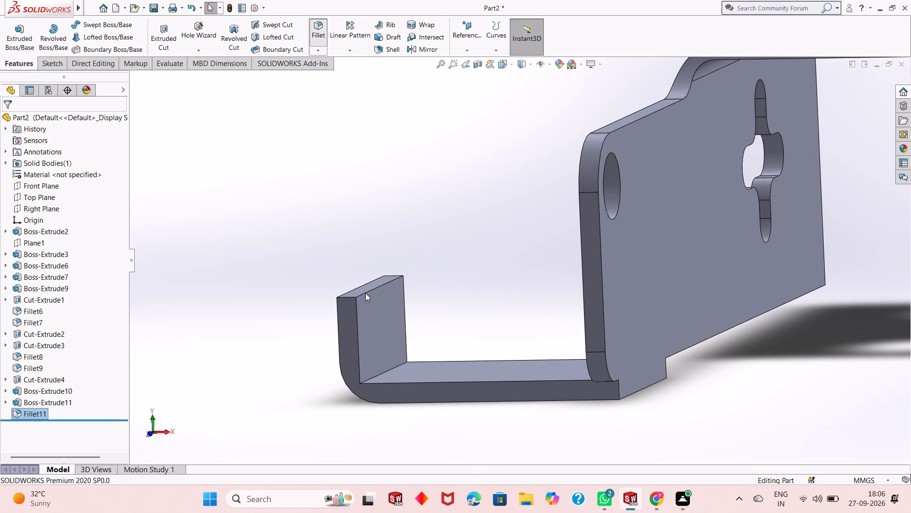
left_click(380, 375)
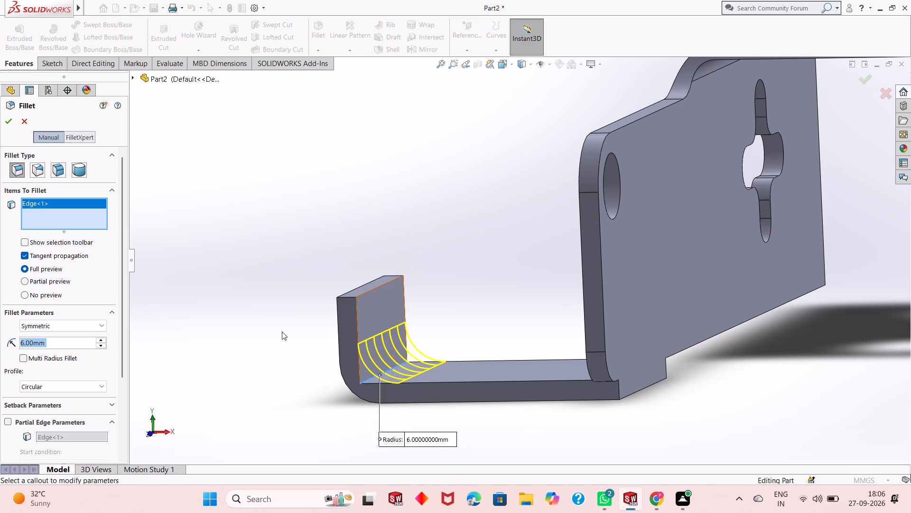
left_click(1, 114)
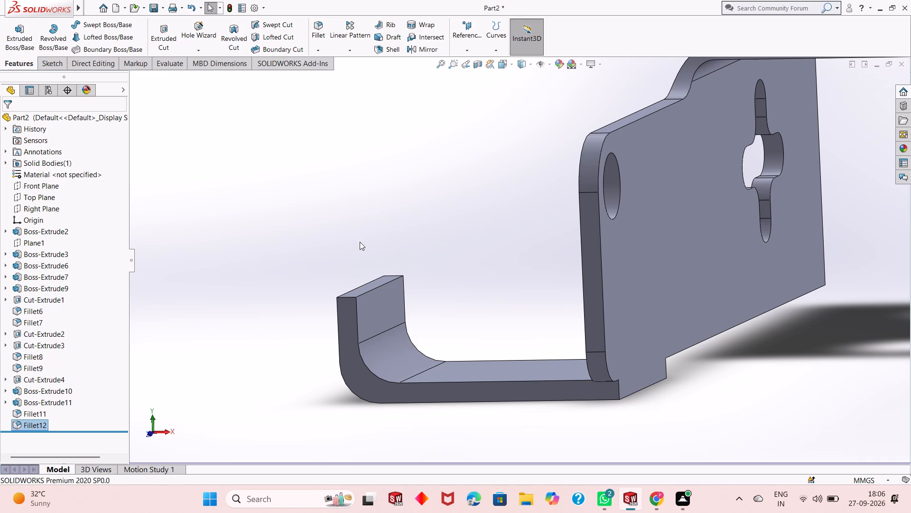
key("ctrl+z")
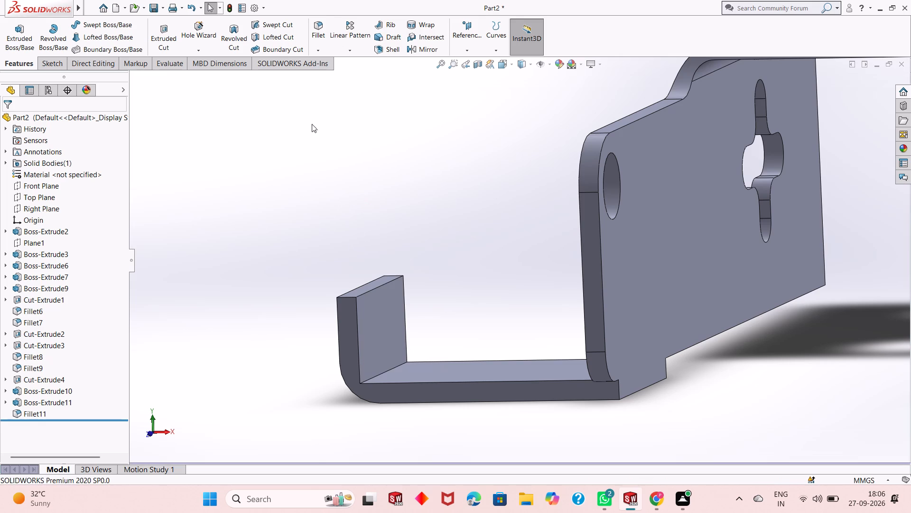
Fillet the inner edge between the upright lip and the tab's upper face with a 3 mm radius.
left_click(321, 40)
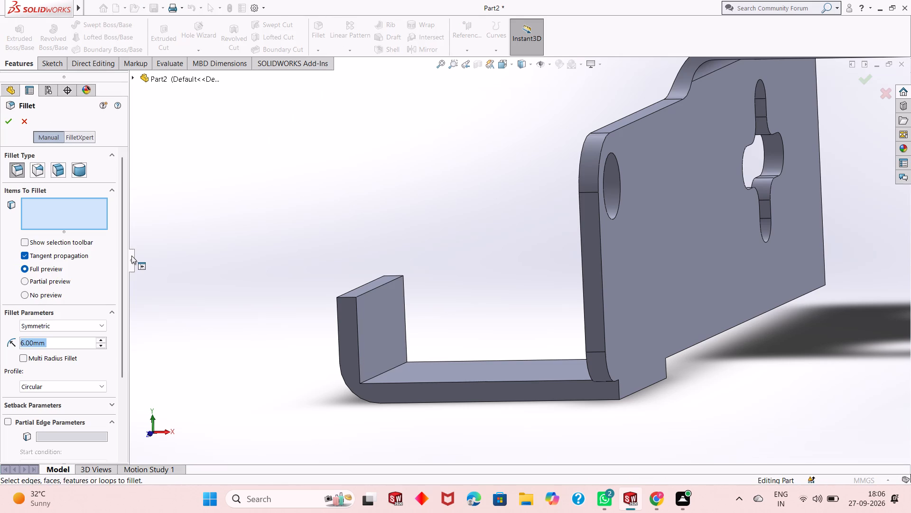
key("3")
key("Return")
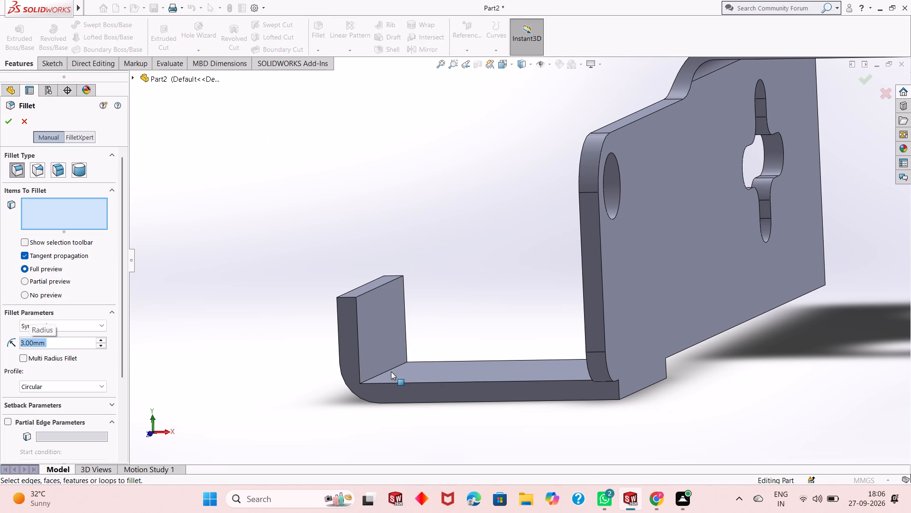
left_click(386, 371)
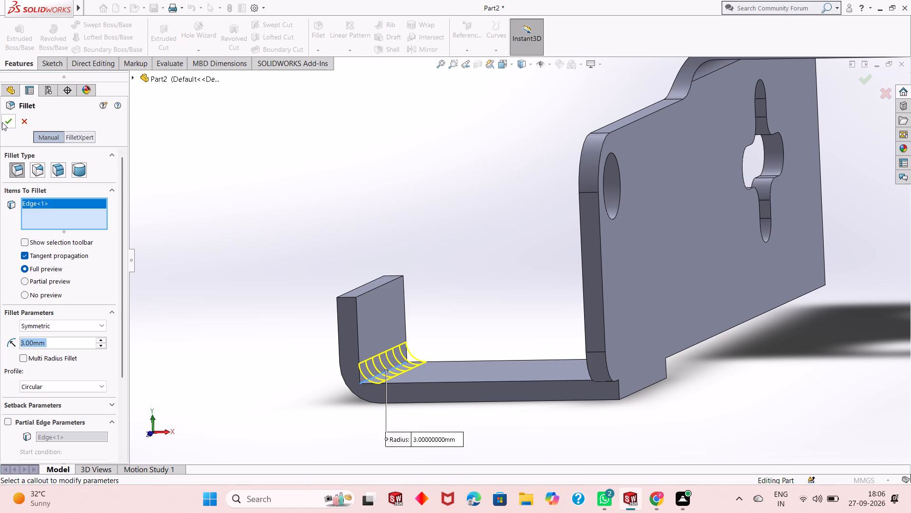
left_click(2, 117)
middle_click(474, 309)
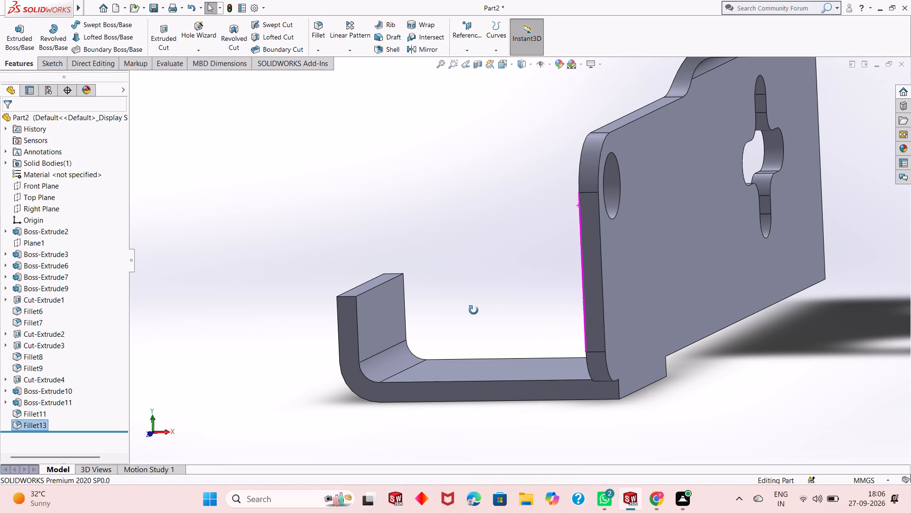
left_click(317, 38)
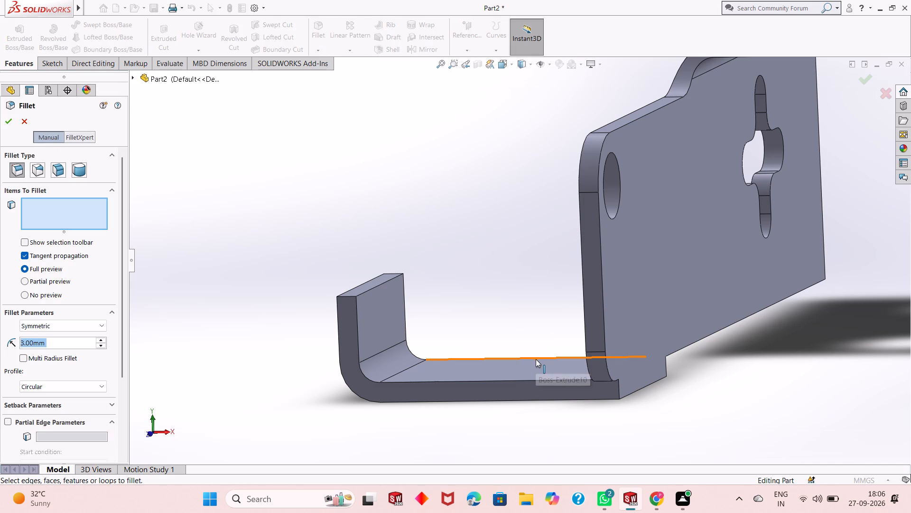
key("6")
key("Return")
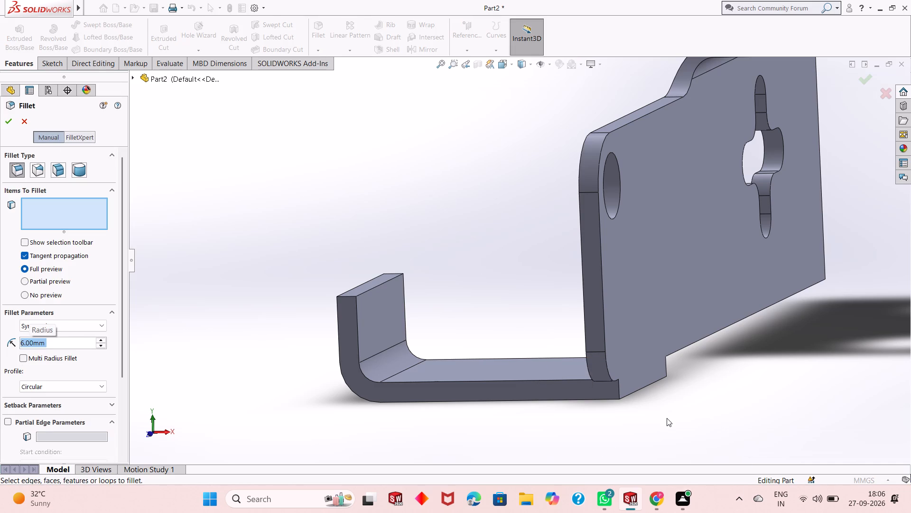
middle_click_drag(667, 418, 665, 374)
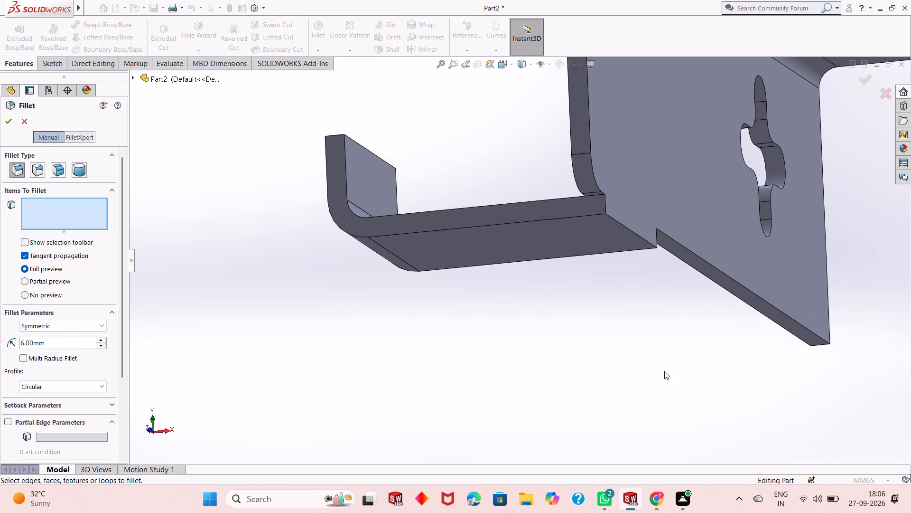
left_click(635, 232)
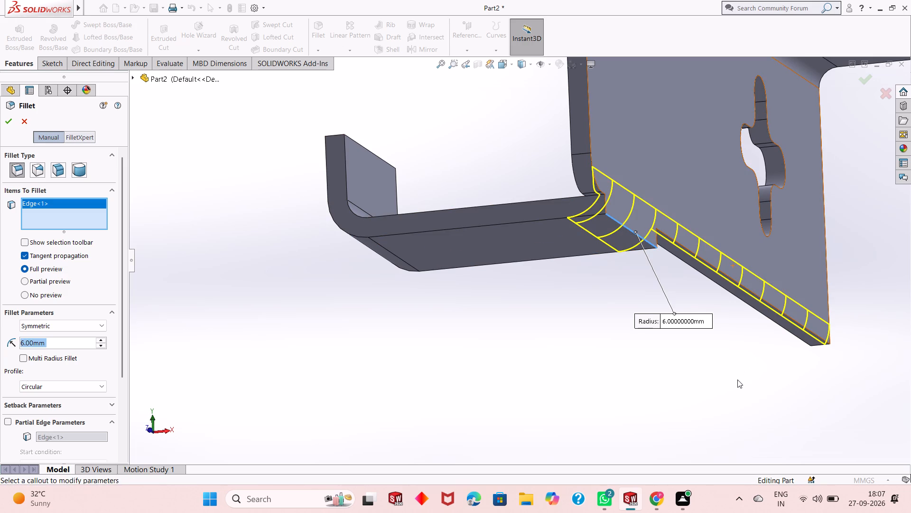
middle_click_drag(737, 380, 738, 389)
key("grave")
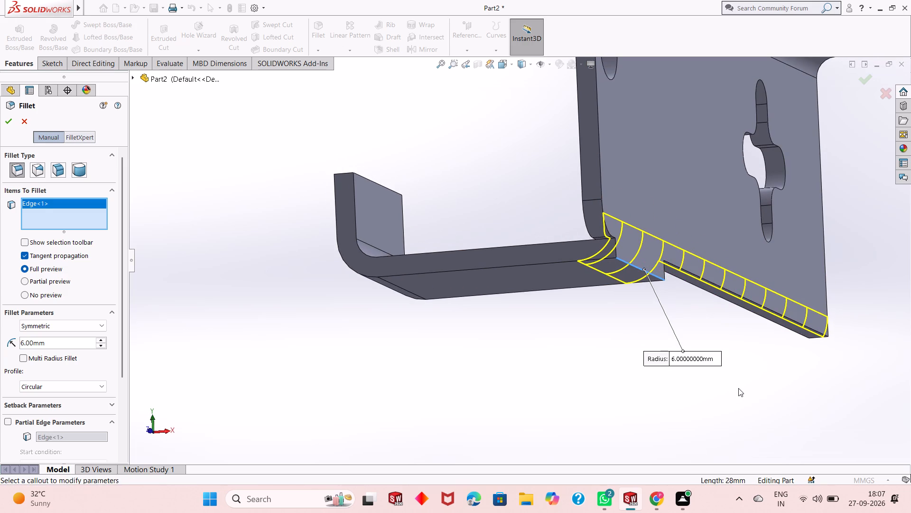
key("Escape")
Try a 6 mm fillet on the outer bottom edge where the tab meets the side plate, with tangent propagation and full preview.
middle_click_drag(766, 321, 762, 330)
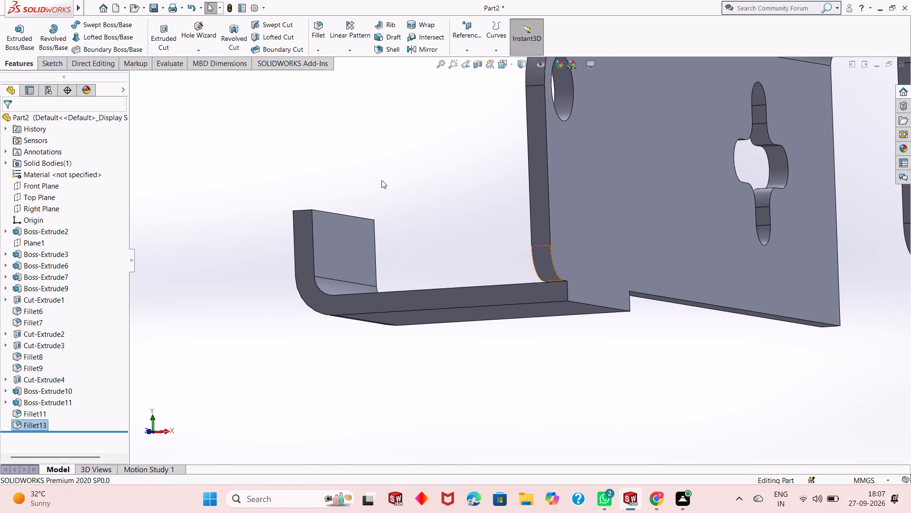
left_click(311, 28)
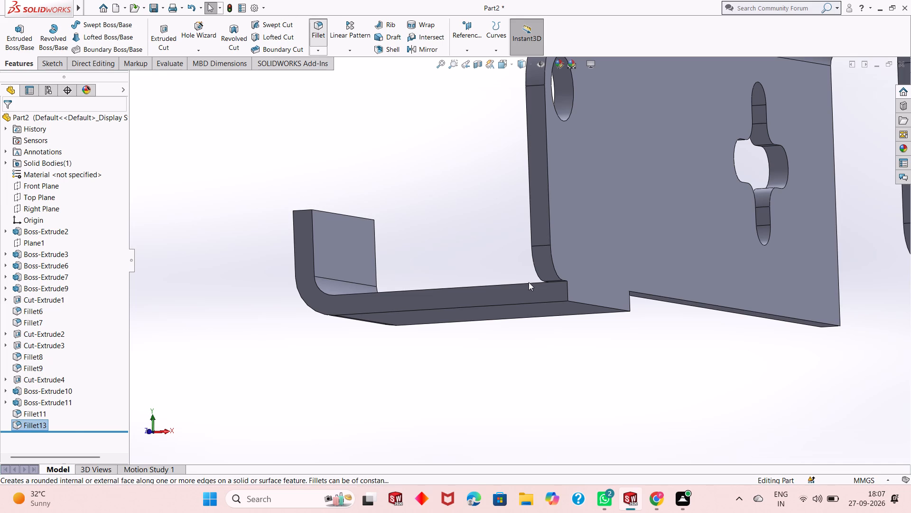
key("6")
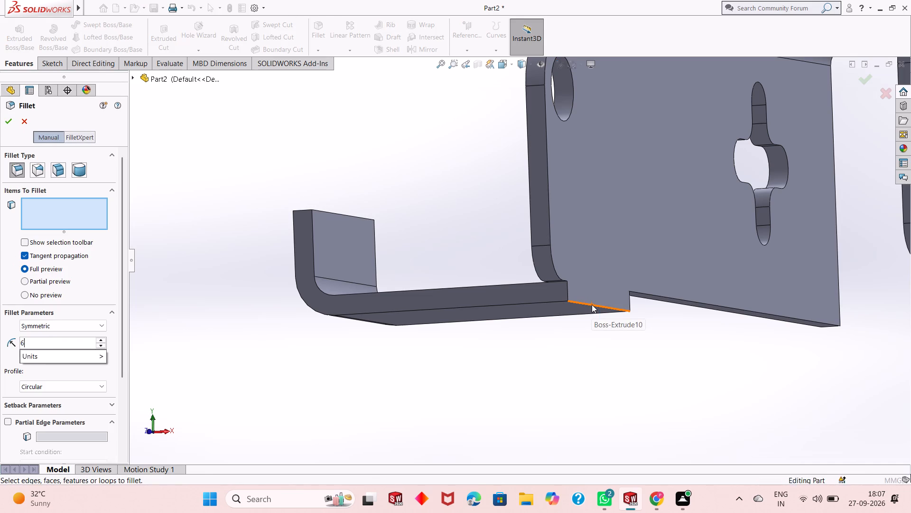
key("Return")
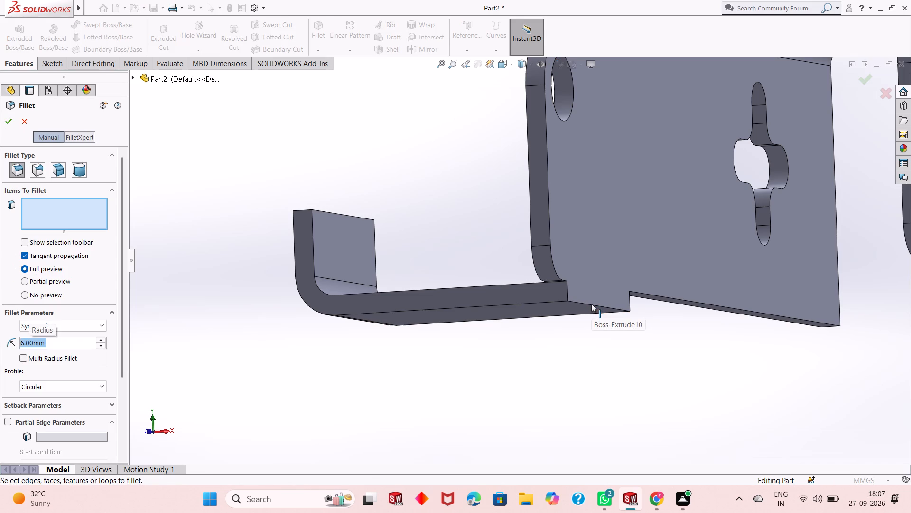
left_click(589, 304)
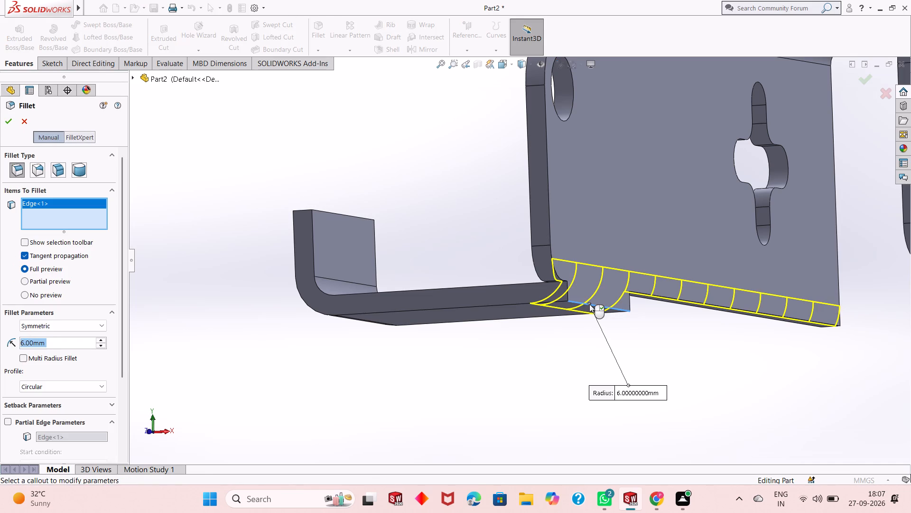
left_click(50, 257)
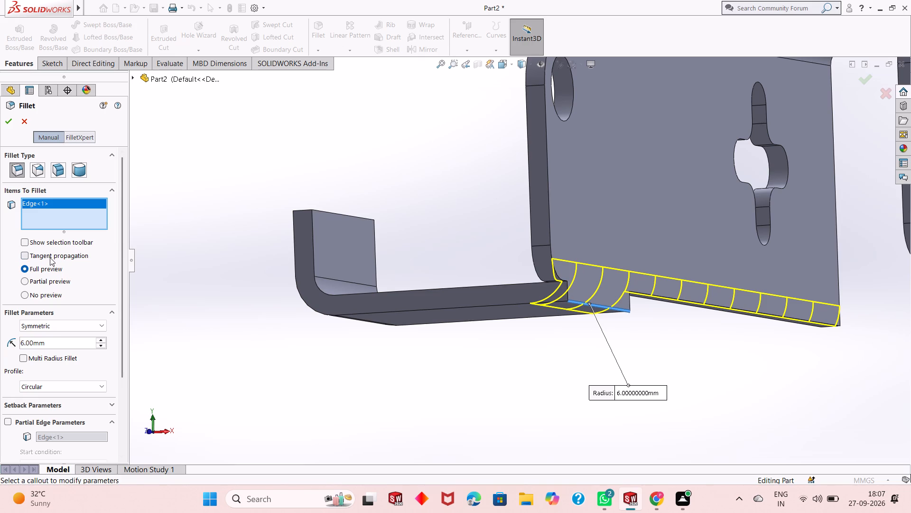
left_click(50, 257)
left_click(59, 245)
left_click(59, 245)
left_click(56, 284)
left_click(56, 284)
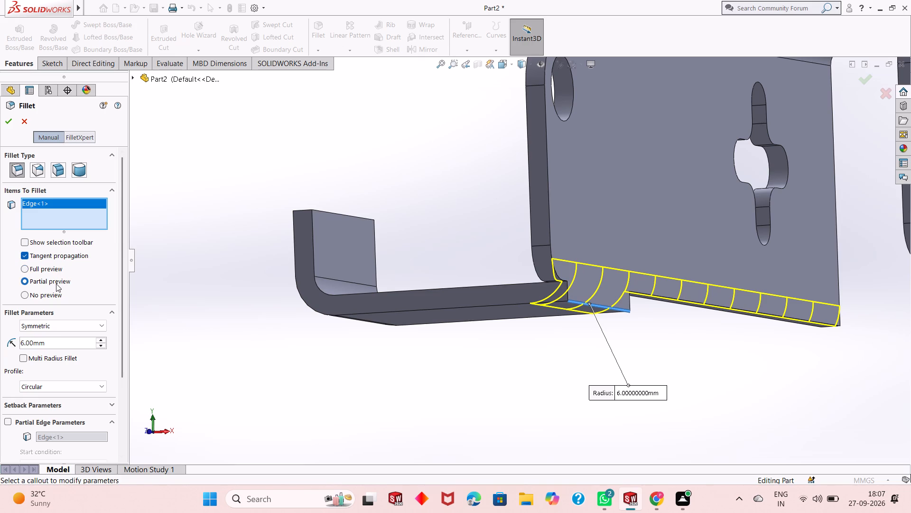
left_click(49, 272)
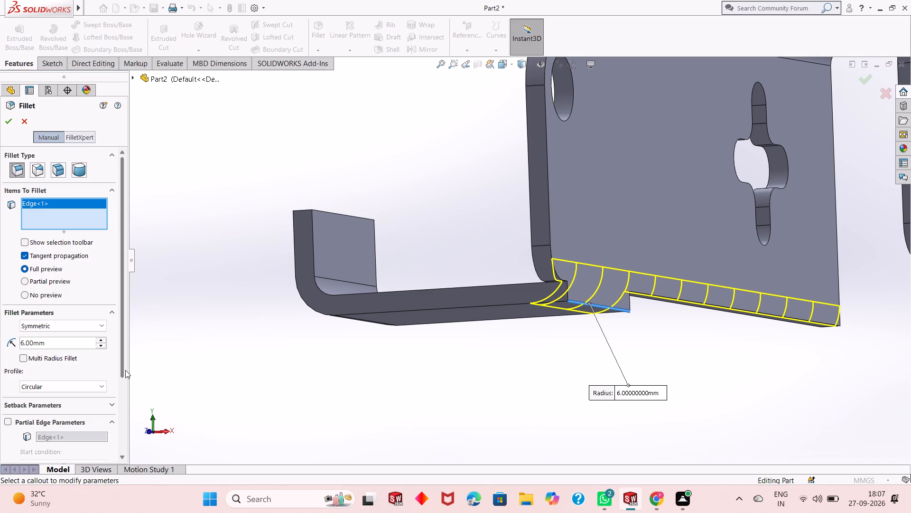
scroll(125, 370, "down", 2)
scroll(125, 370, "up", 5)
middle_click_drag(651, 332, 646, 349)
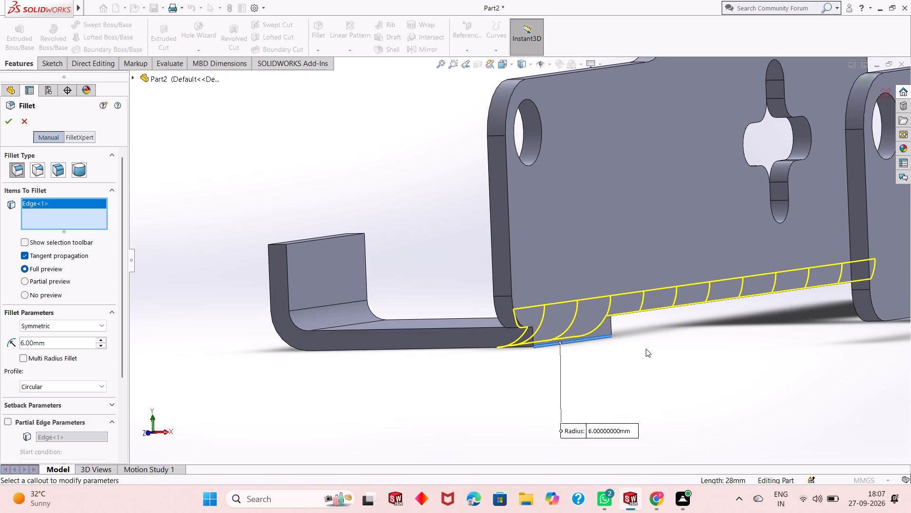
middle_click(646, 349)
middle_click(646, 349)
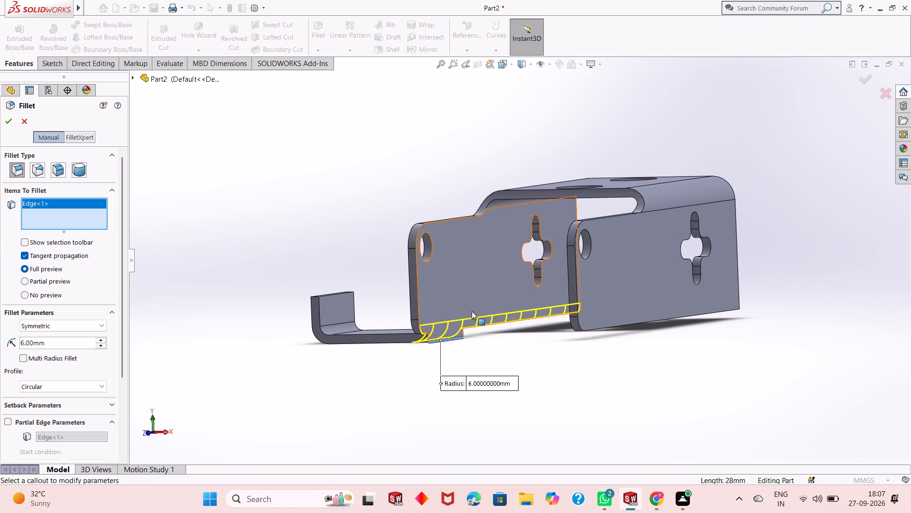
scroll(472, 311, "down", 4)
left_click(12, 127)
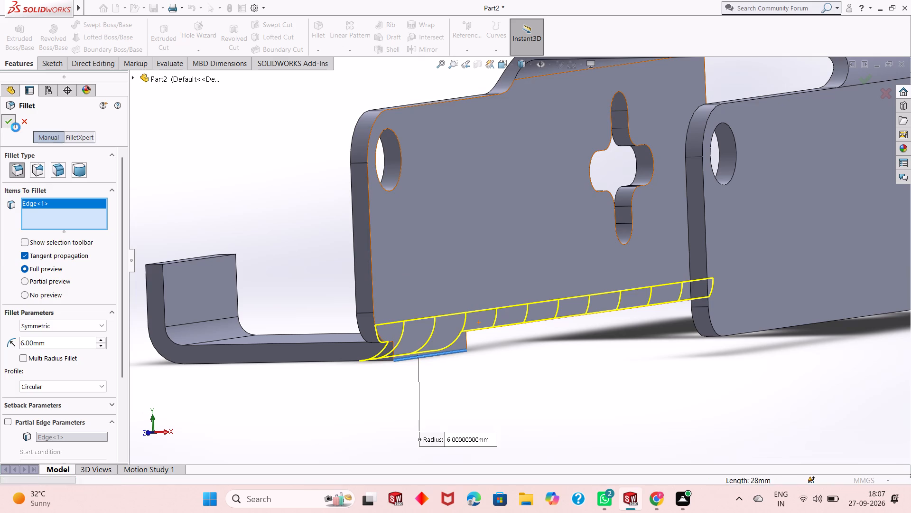
Examine the filleted joint between the bottom tab and the side plate's lower rounded corner, overall and close up.
scroll(486, 341, "up", 1)
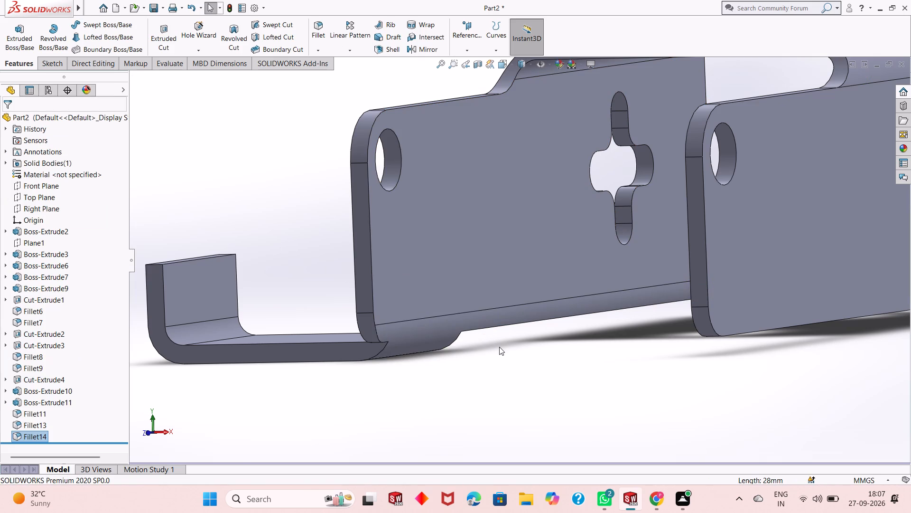
middle_click_drag(500, 347, 507, 347)
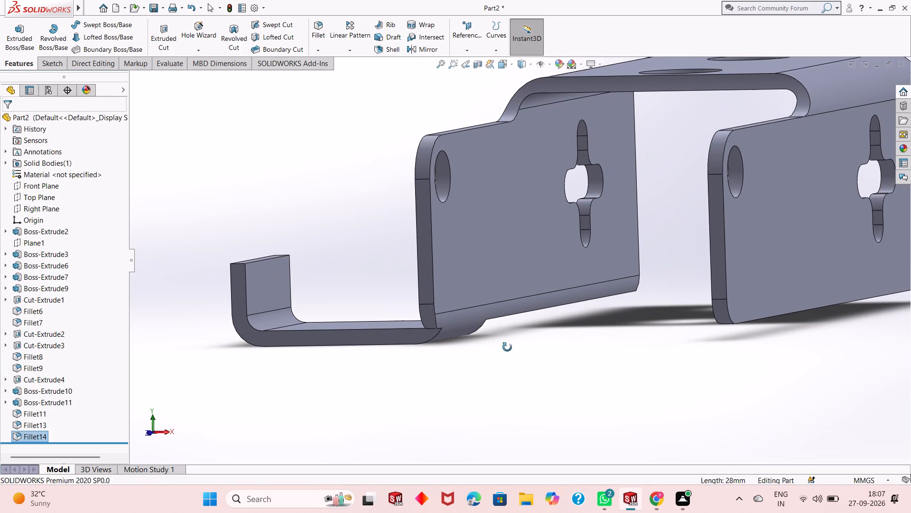
middle_click_drag(507, 347, 511, 349)
scroll(511, 349, "up", 2)
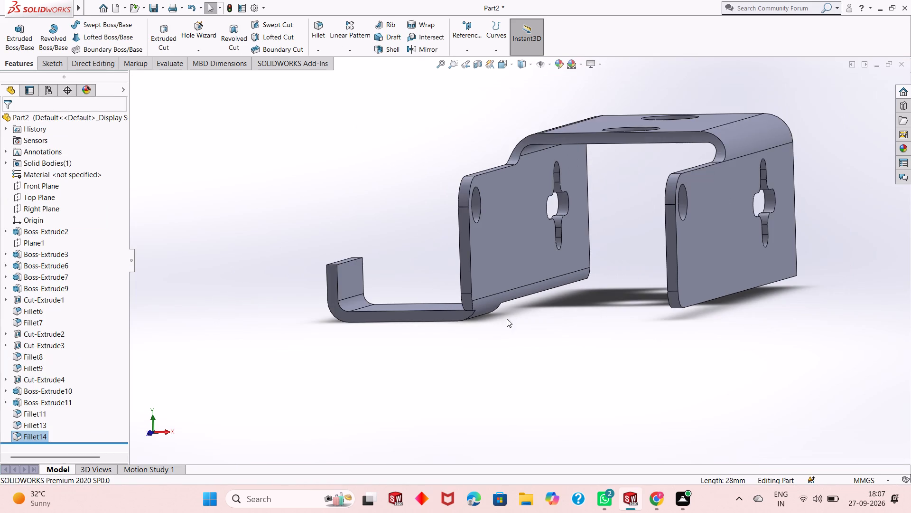
scroll(500, 295, "down", 2)
scroll(524, 330, "down", 1)
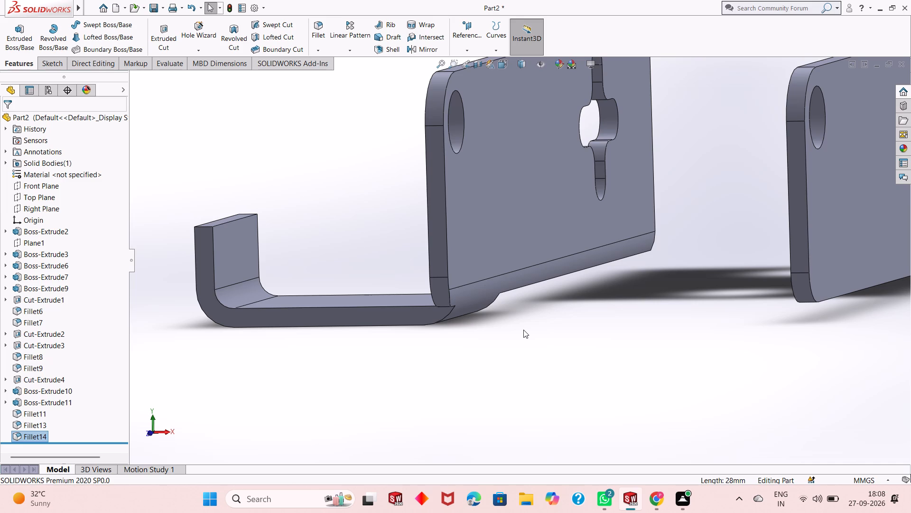
scroll(494, 287, "down", 3)
scroll(430, 270, "down", 2)
scroll(474, 290, "down", 1)
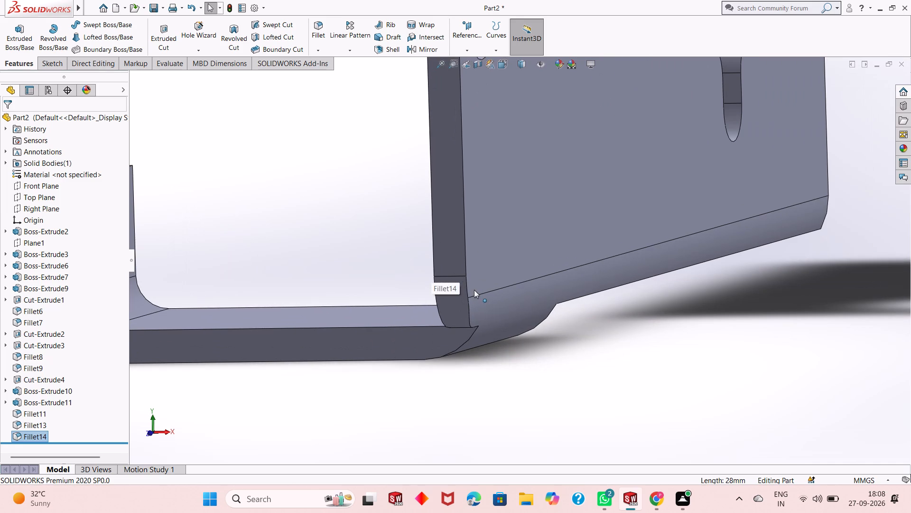
scroll(474, 290, "down", 1)
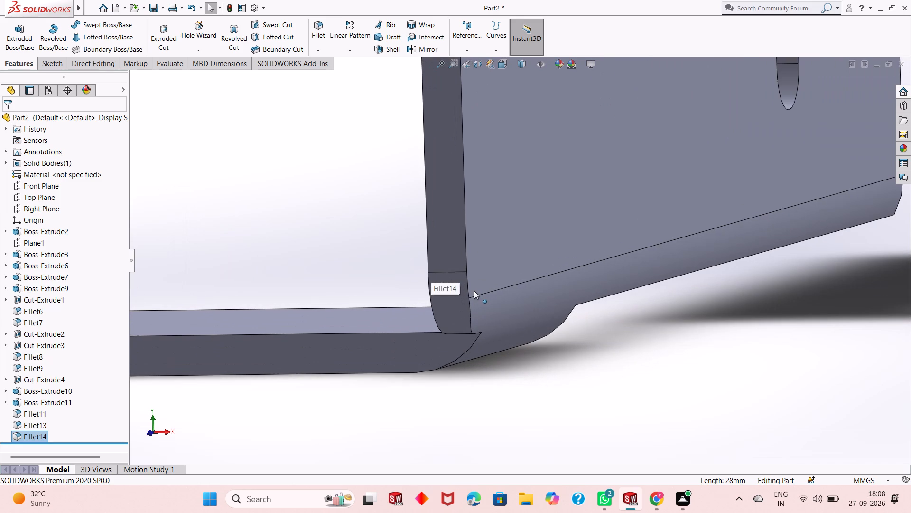
scroll(474, 291, "down", 1)
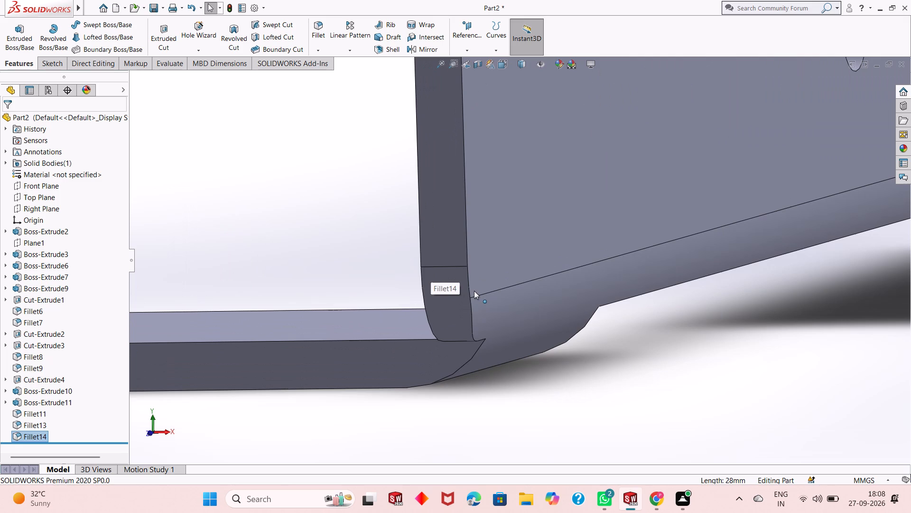
scroll(474, 291, "up", 1)
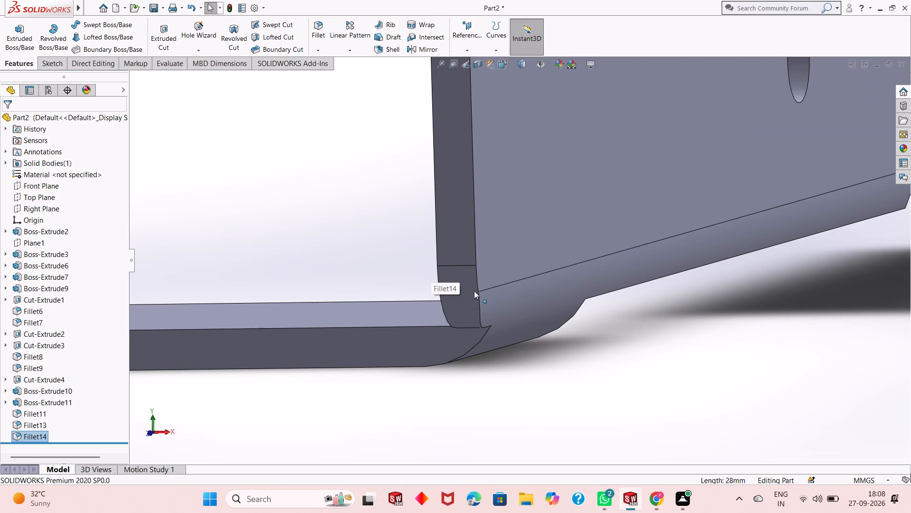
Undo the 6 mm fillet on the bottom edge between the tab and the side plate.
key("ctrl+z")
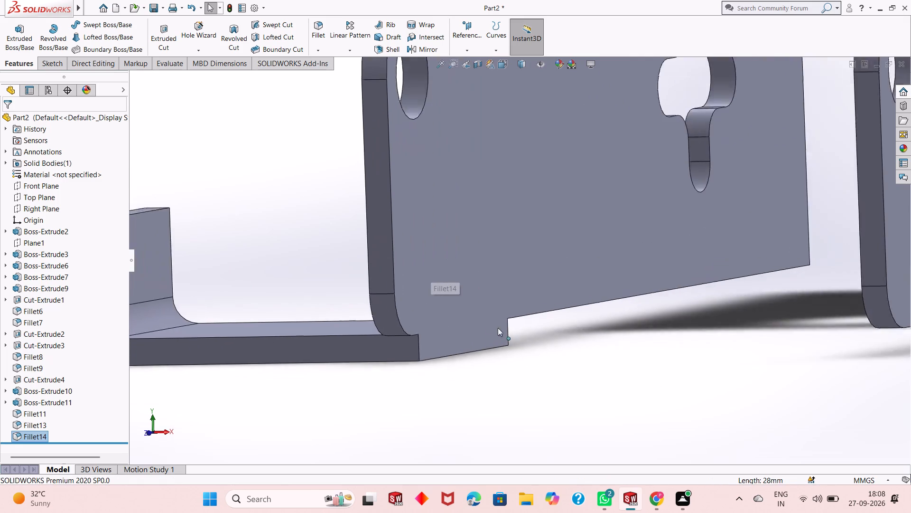
Examine the unfilleted joint between the bottom tab and the side plate's lower corner from below, above and the end.
scroll(501, 329, "up", 3)
middle_click_drag(492, 321, 510, 313)
scroll(510, 304, "down", 3)
middle_click_drag(507, 304, 507, 274)
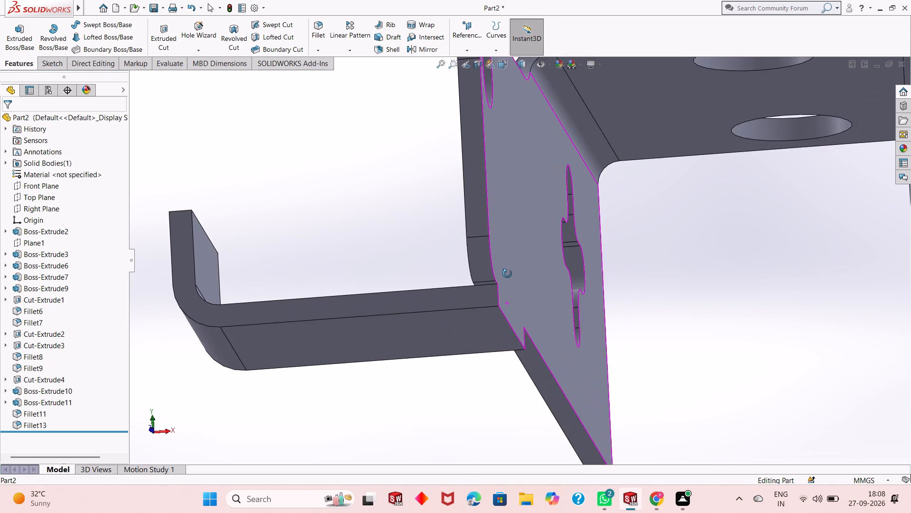
middle_click_drag(507, 274, 517, 320)
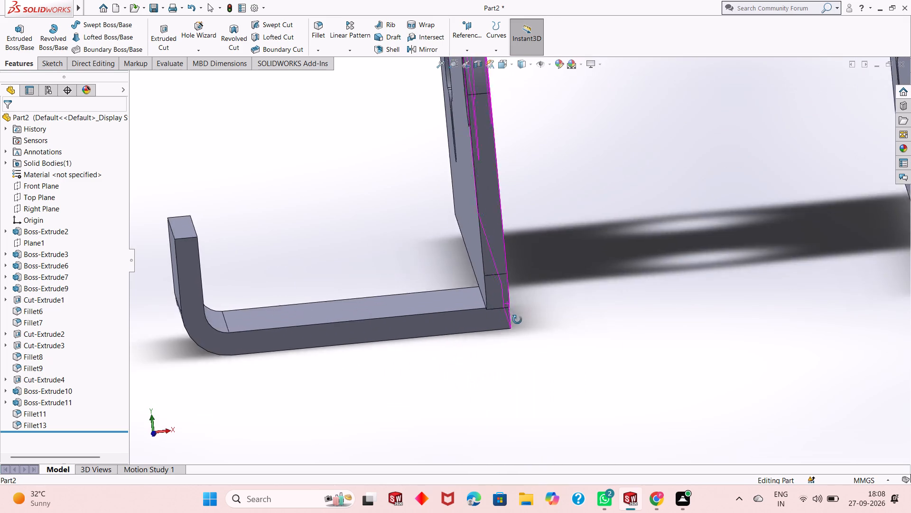
middle_click_drag(517, 320, 505, 334)
scroll(504, 331, "down", 1)
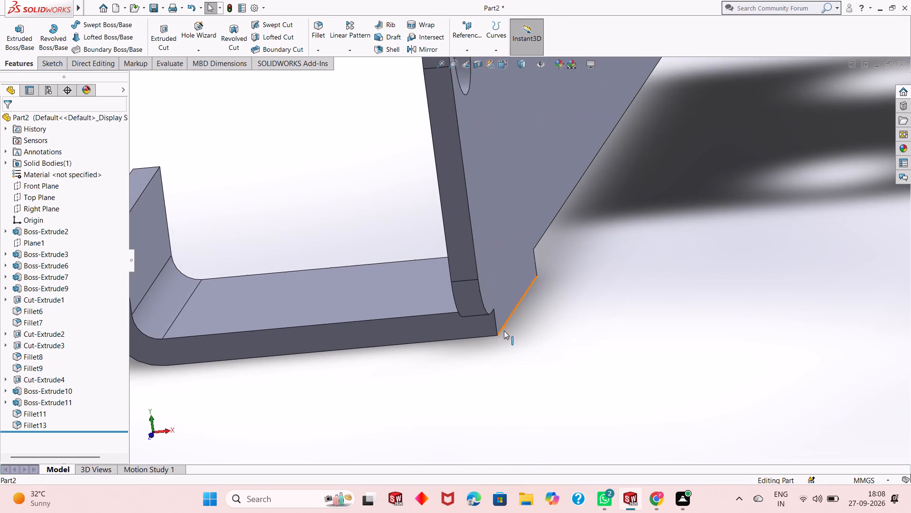
scroll(504, 331, "up", 1)
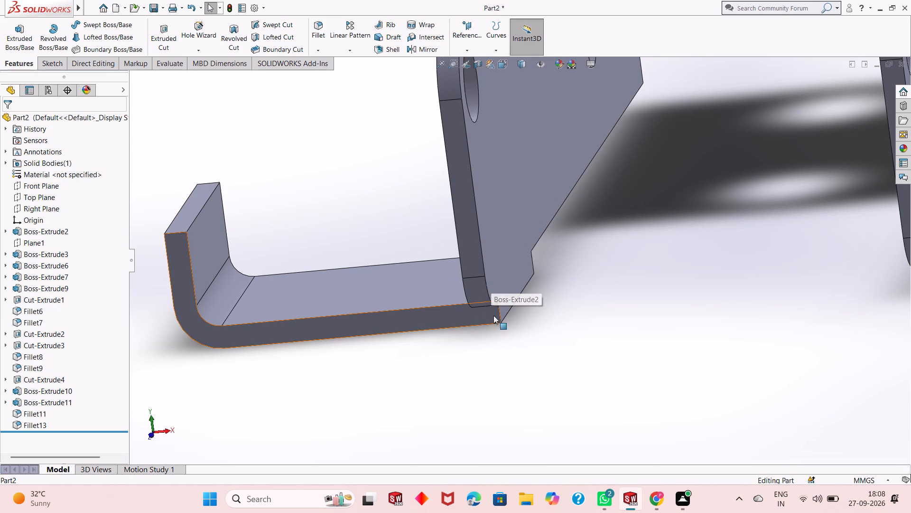
scroll(475, 313, "down", 1)
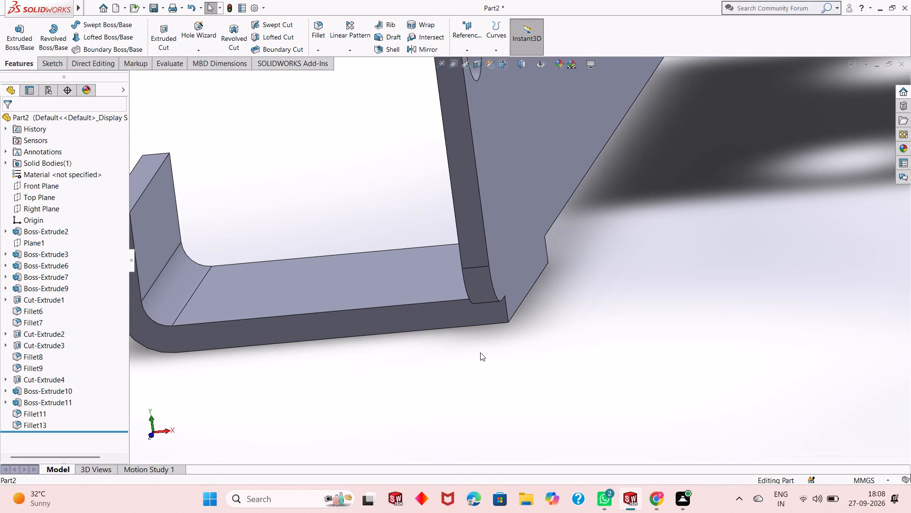
middle_click(480, 352)
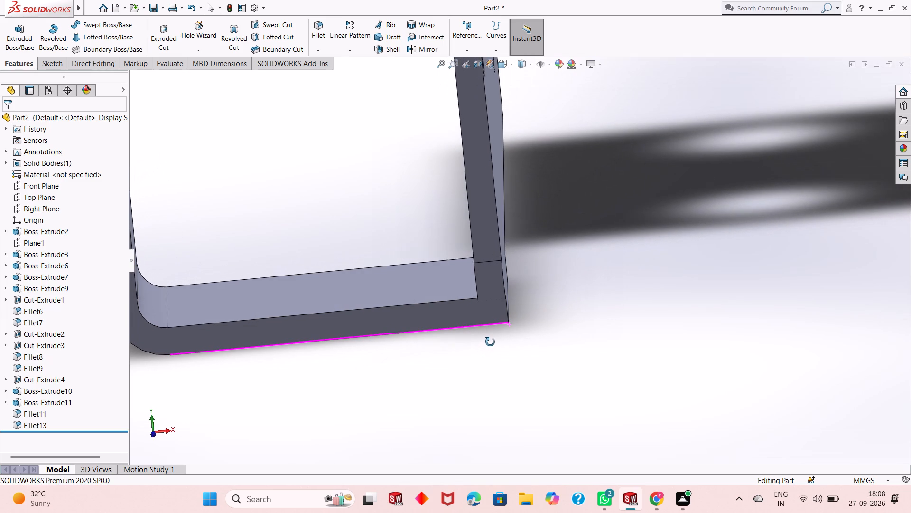
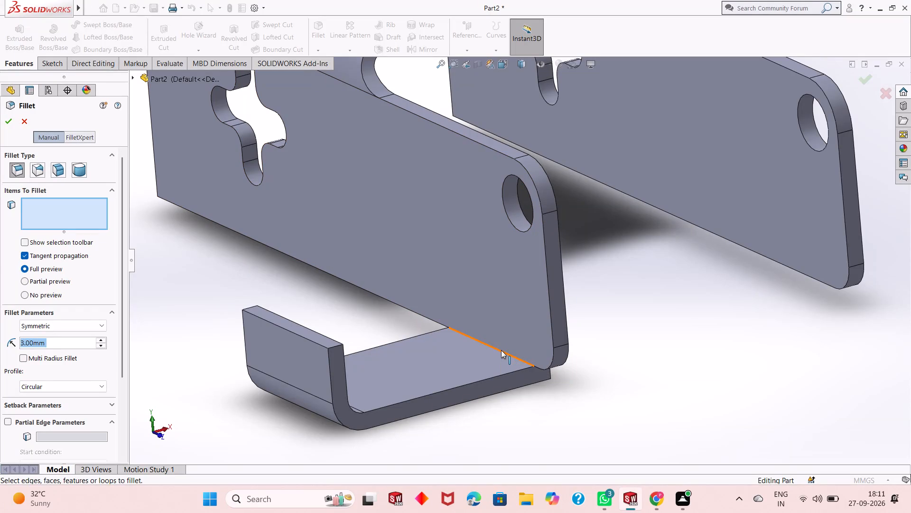
Fillet the inner edge where the hook arm meets the side plate with a 3 mm radius.
left_click(501, 350)
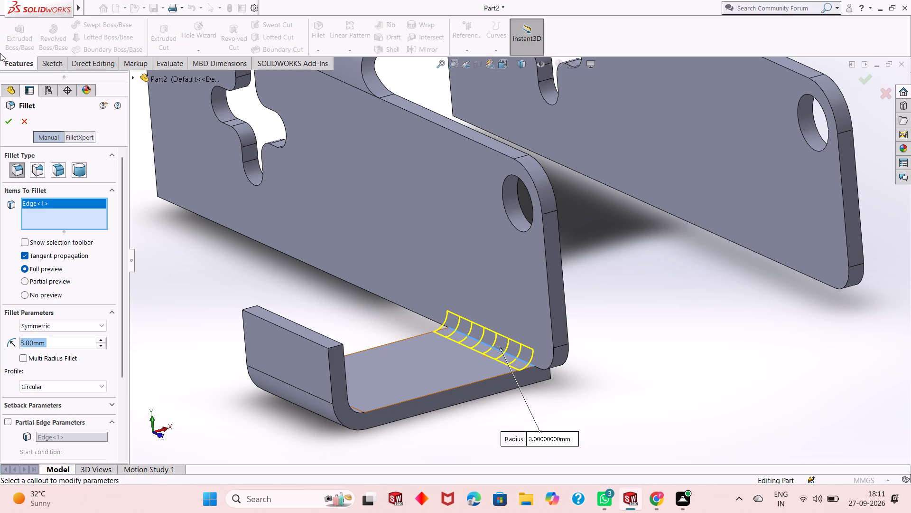
left_click(2, 122)
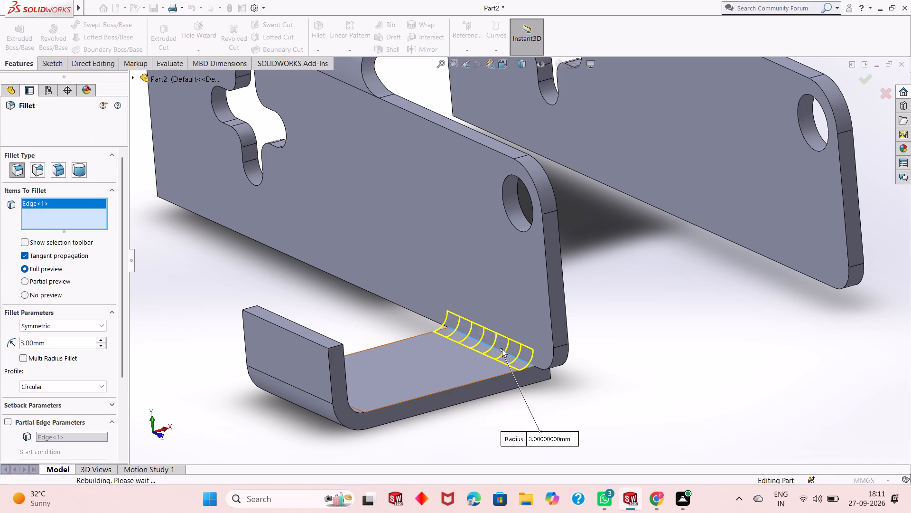
Fillet the outer bottom edge of the hook arm beneath the side plate with a 3 mm radius, after previewing 6 mm.
middle_click_drag(561, 350, 564, 341)
scroll(558, 343, "up", 2)
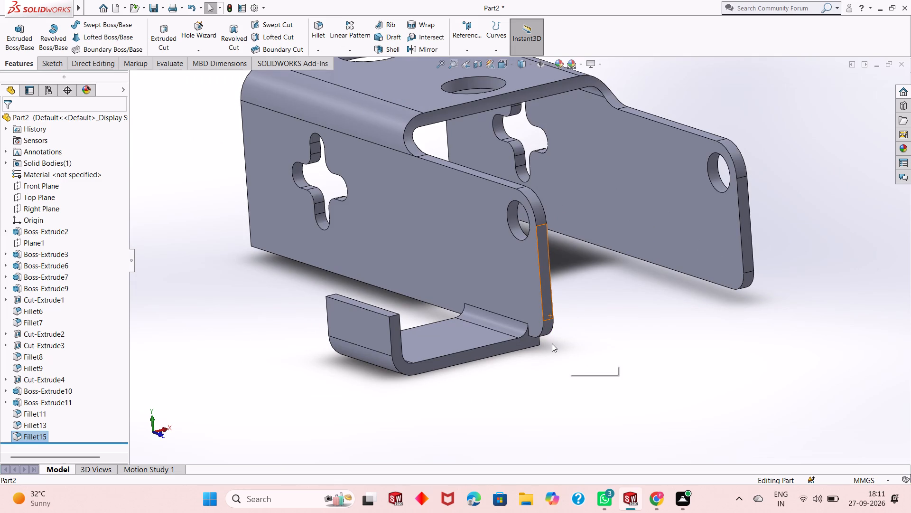
middle_click_drag(552, 344, 531, 323)
middle_click_drag(531, 323, 523, 326)
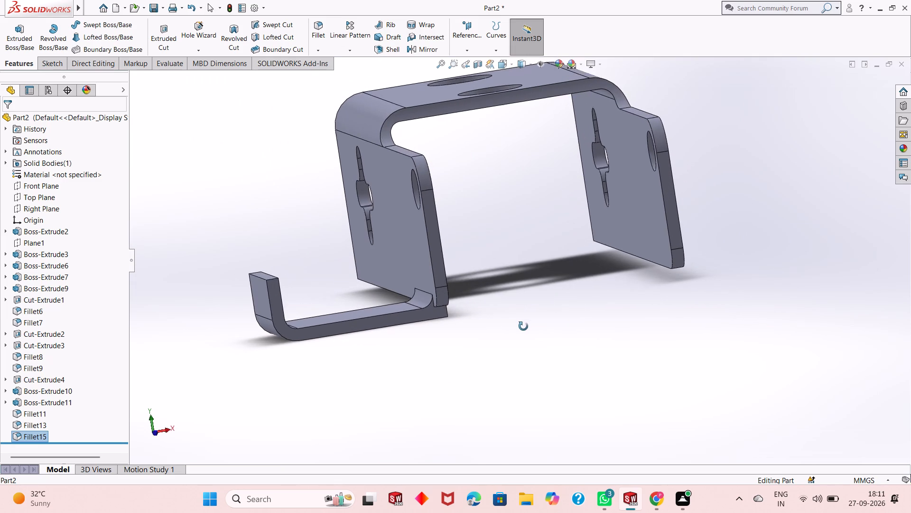
middle_click_drag(523, 326, 502, 313)
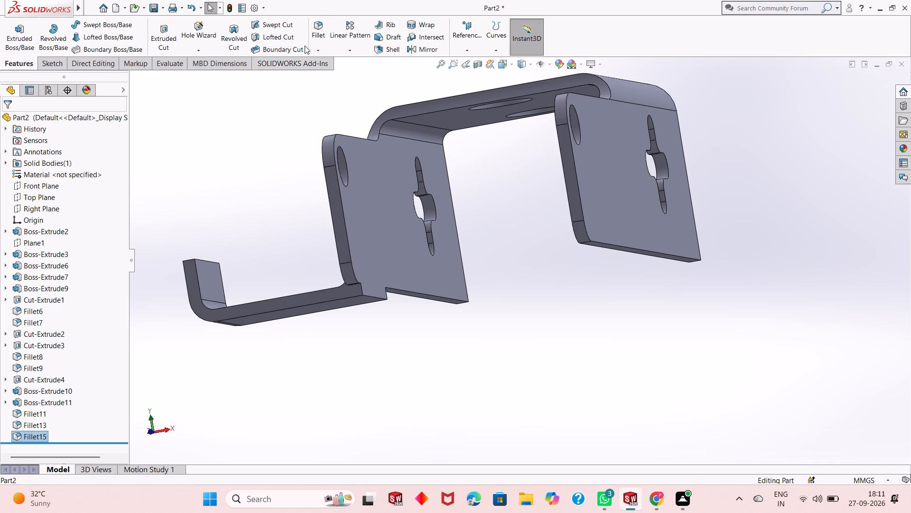
left_click(315, 27)
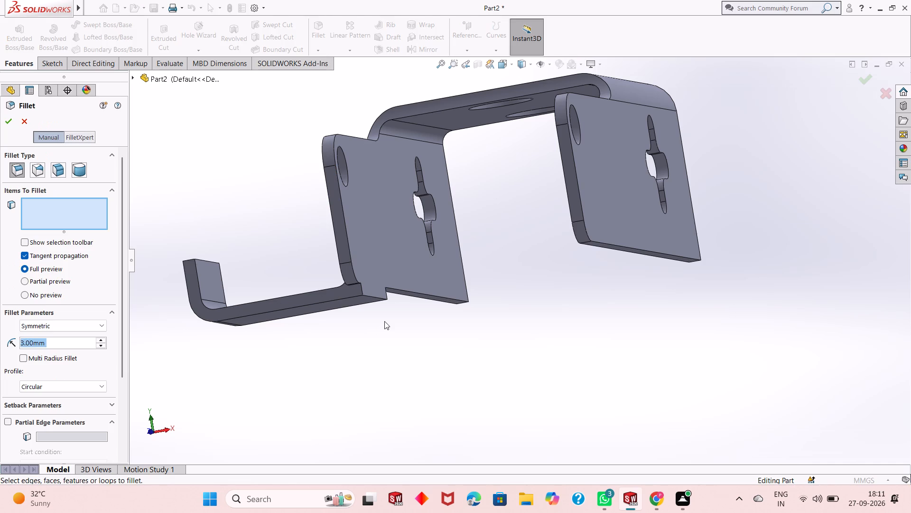
middle_click_drag(384, 321, 397, 335)
scroll(407, 252, "down", 4)
scroll(416, 342, "up", 1)
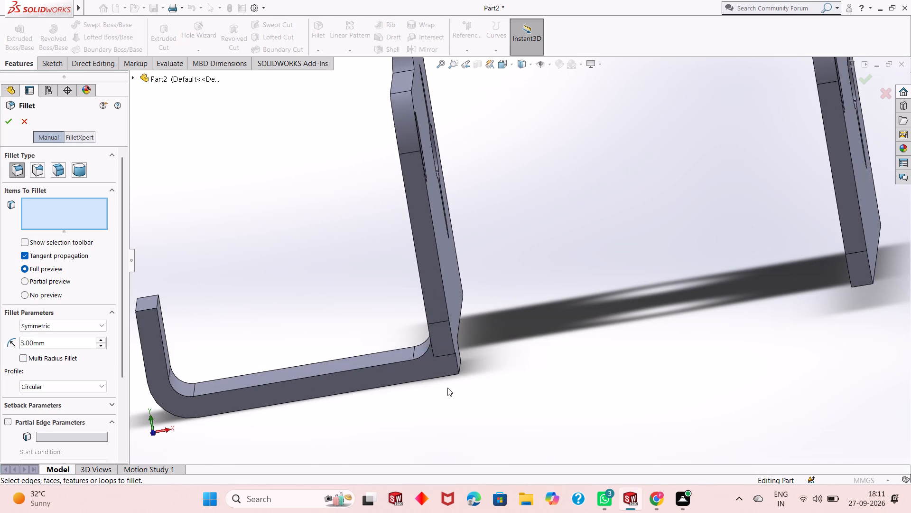
middle_click_drag(448, 389, 428, 350)
middle_click_drag(384, 294, 400, 346)
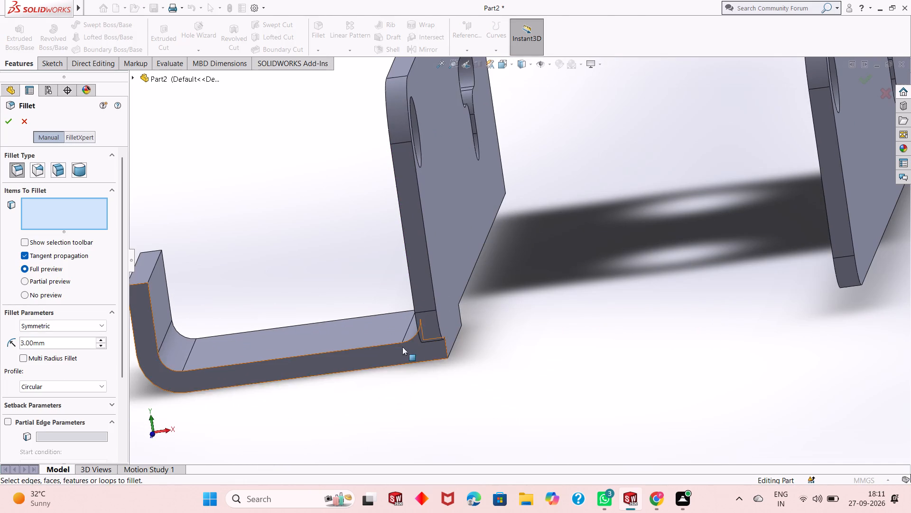
middle_click_drag(471, 393, 468, 363)
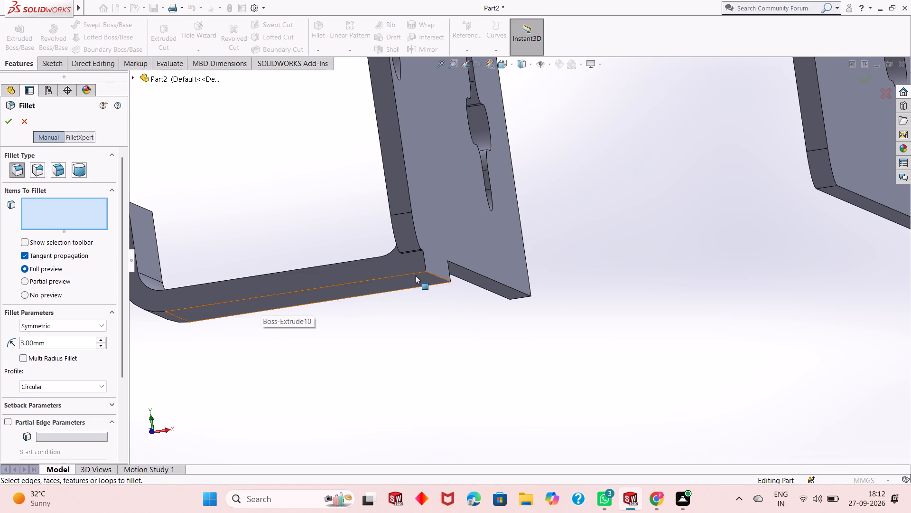
left_click(438, 275)
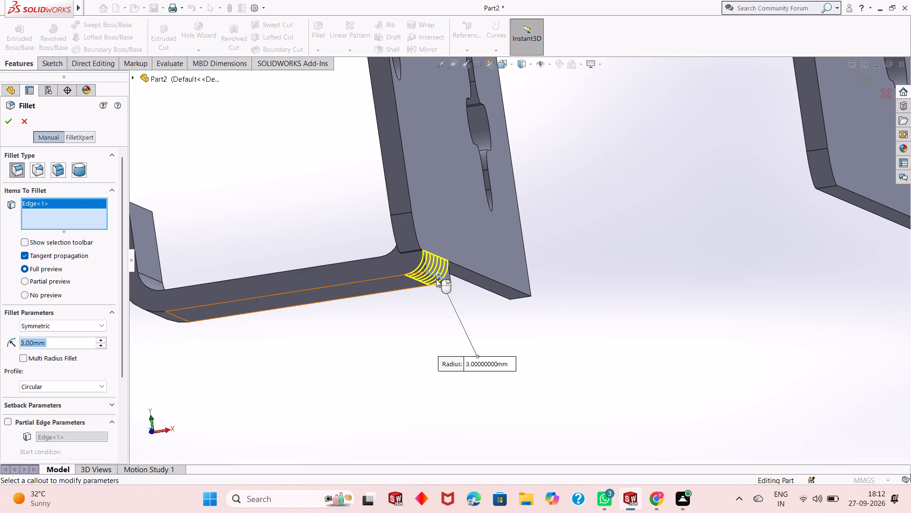
middle_click_drag(532, 298, 532, 308)
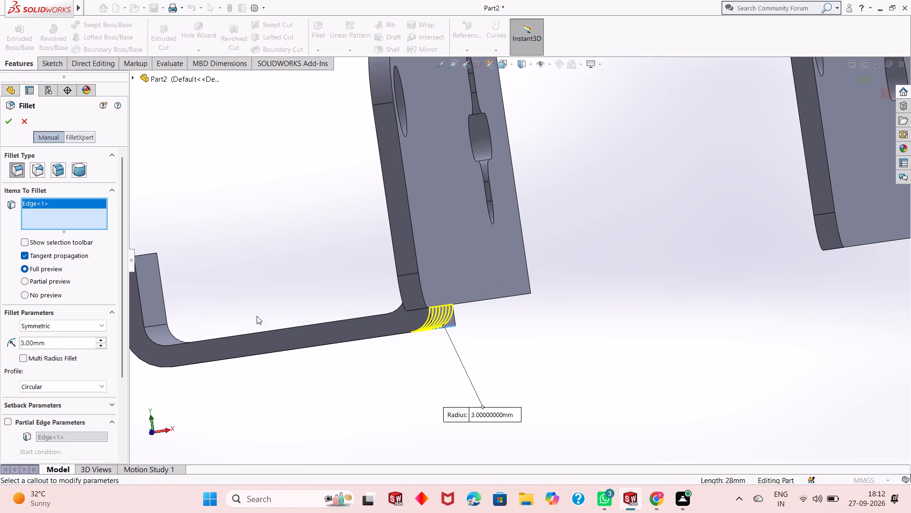
double_click(46, 340)
key("6")
key("Return")
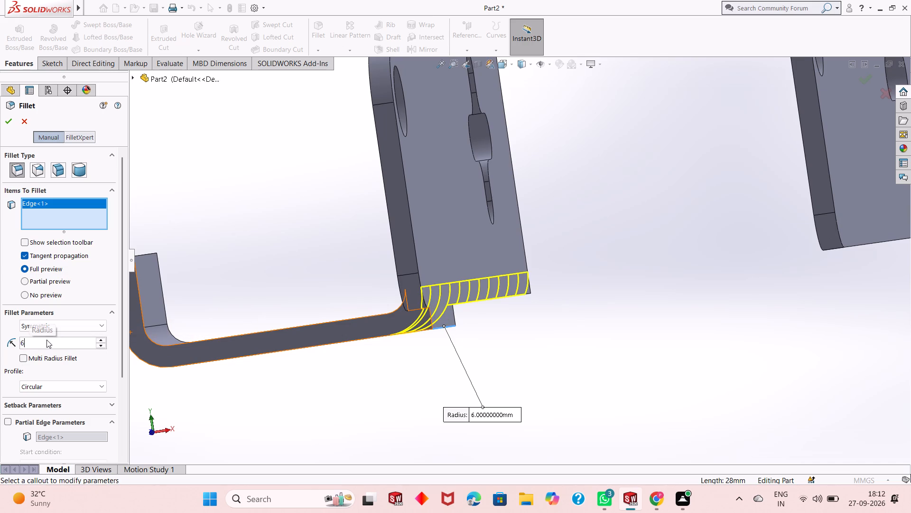
key("3")
key("Return")
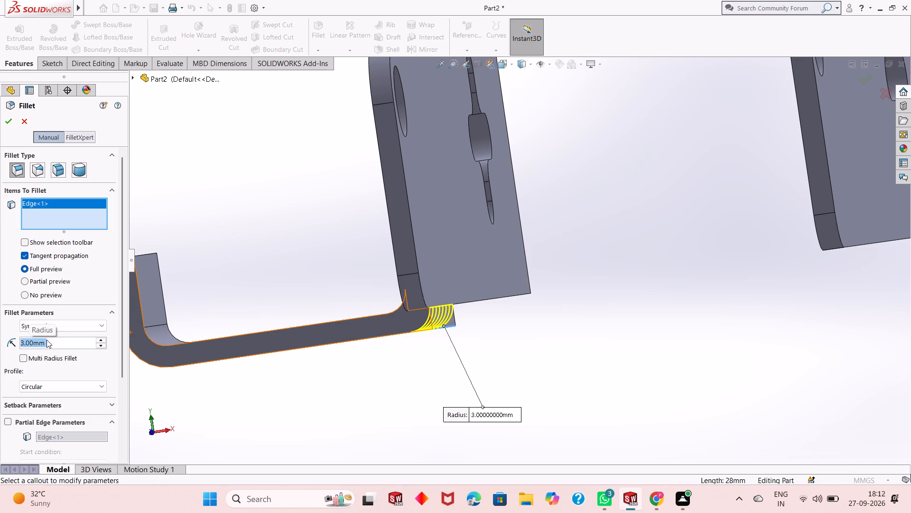
left_click(7, 123)
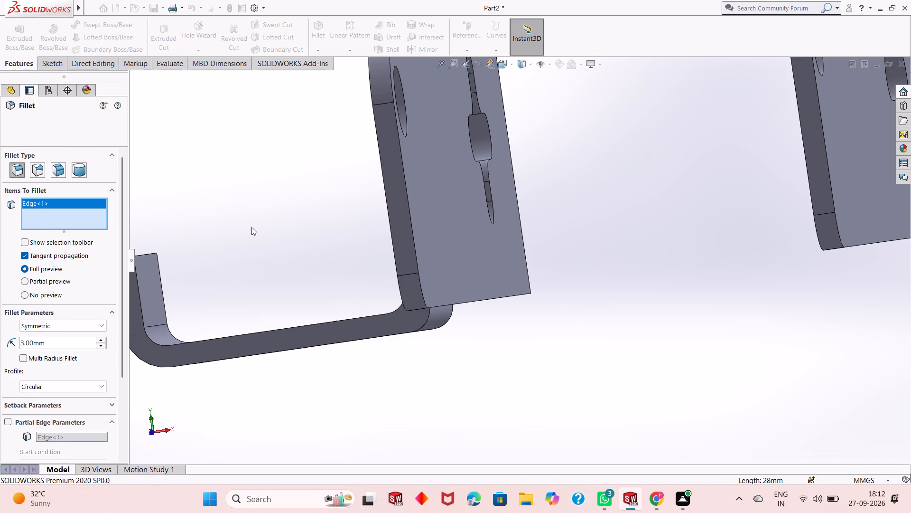
Examine the filleted bend between the hook arm and the side plate from several angles and close up.
scroll(467, 370, "up", 1)
middle_click_drag(493, 333, 494, 335)
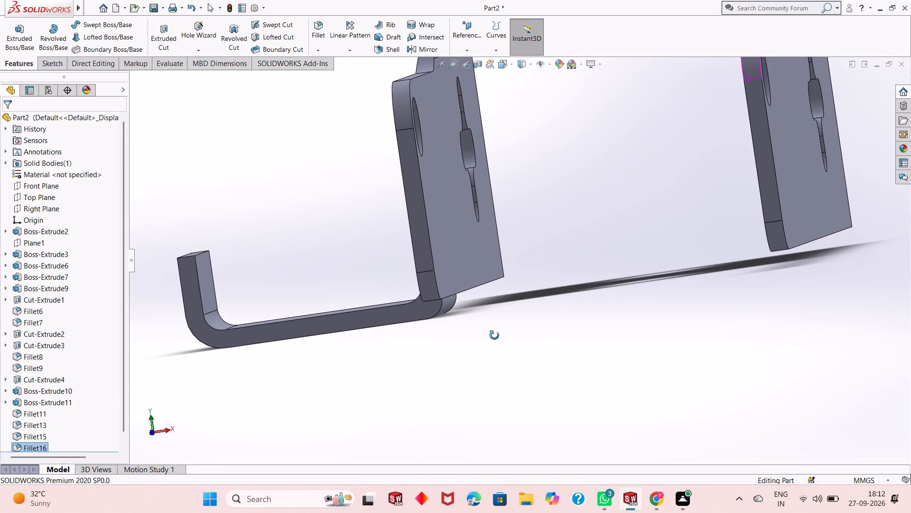
middle_click_drag(494, 335, 502, 337)
scroll(365, 264, "down", 2)
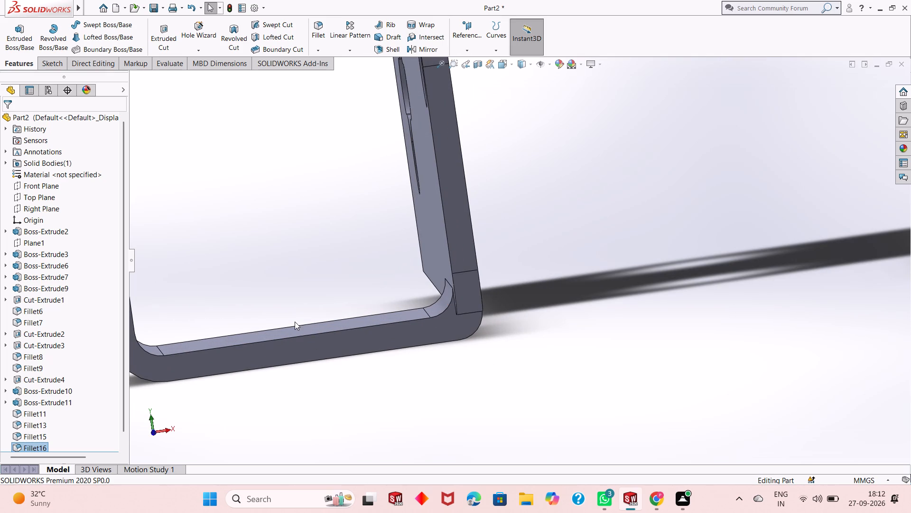
scroll(303, 322, "down", 1)
scroll(323, 326, "up", 1)
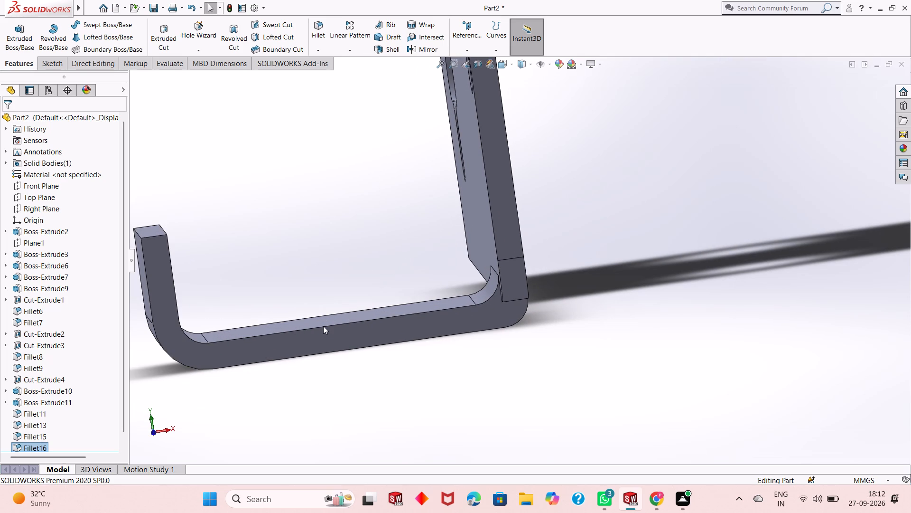
scroll(486, 368, "up", 1)
middle_click_drag(486, 370, 494, 367)
scroll(495, 366, "up", 1)
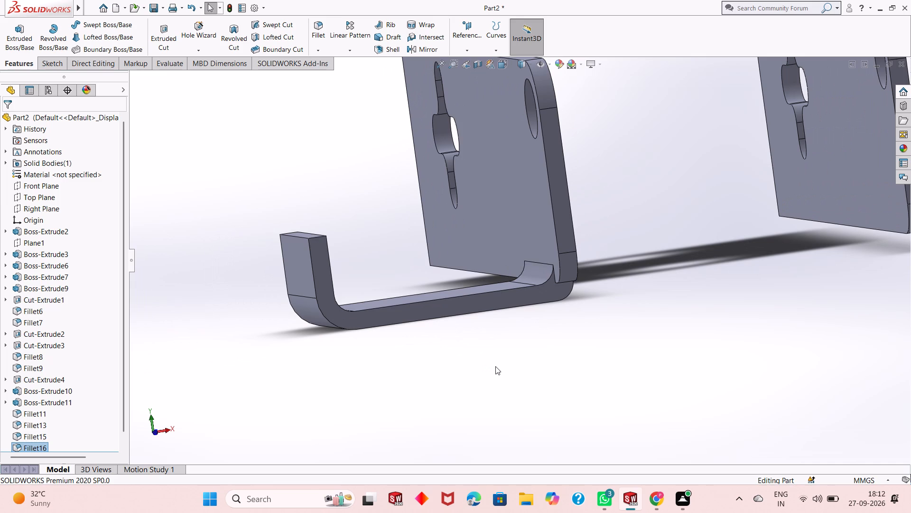
scroll(514, 248, "down", 1)
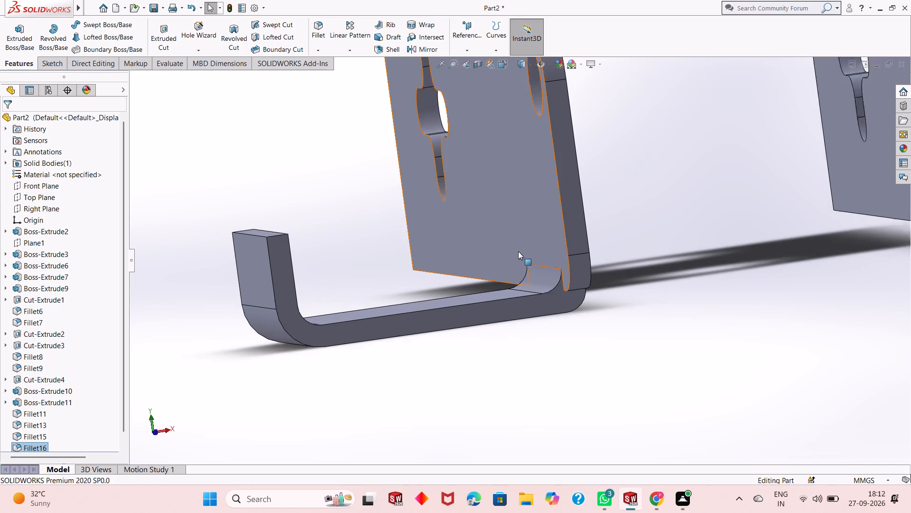
scroll(518, 251, "down", 1)
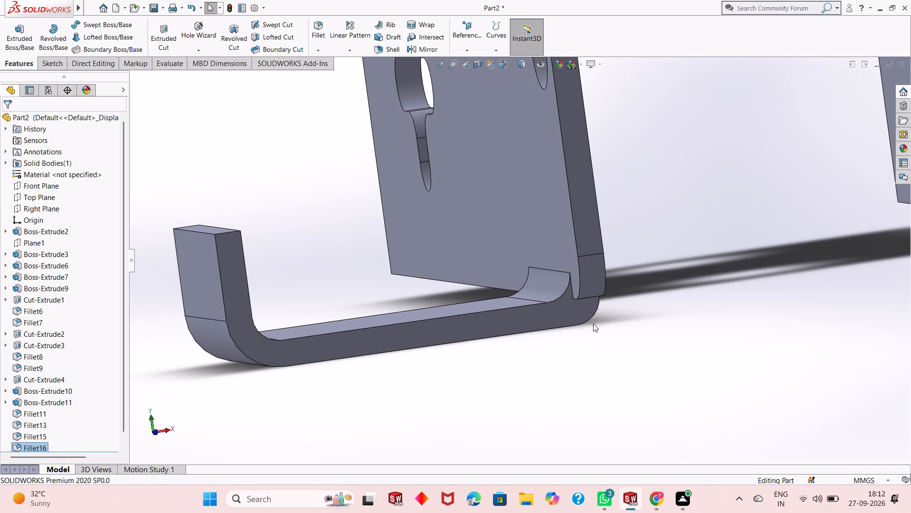
middle_click_drag(661, 290, 651, 287)
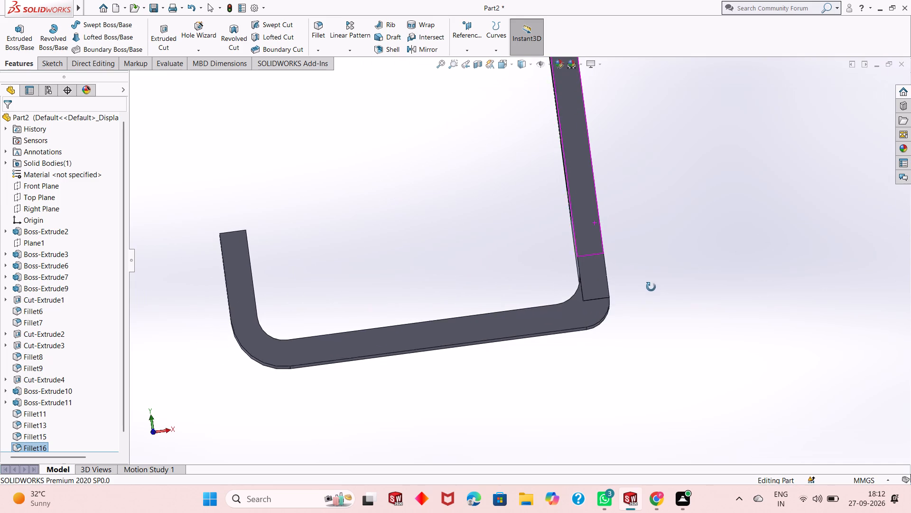
middle_click_drag(651, 287, 652, 291)
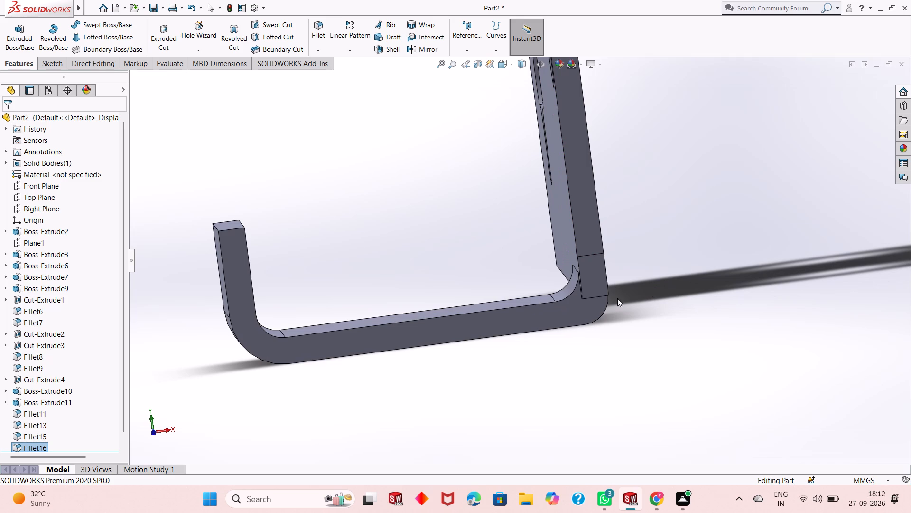
scroll(593, 294, "down", 2)
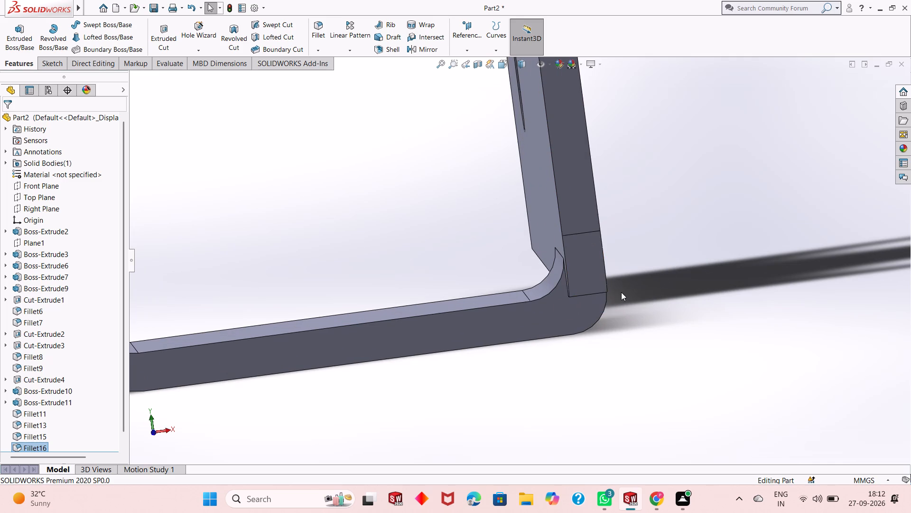
middle_click_drag(621, 293, 622, 288)
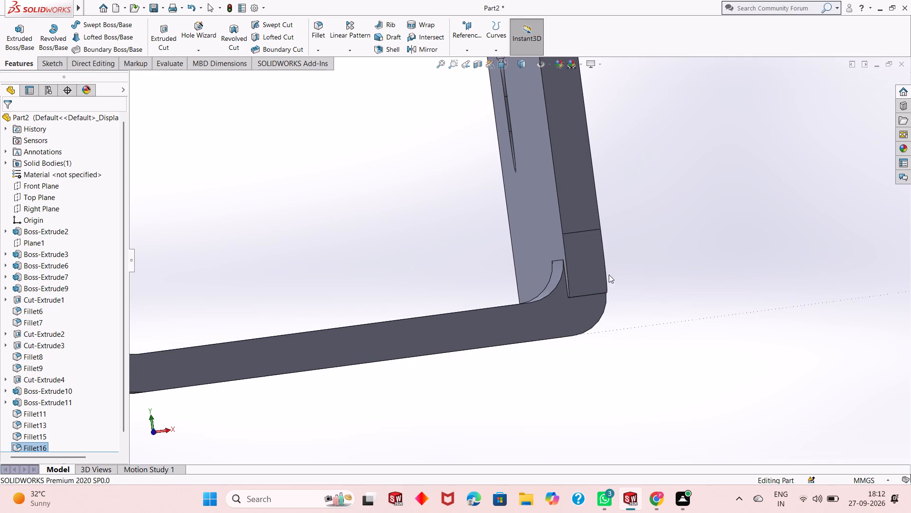
scroll(587, 276, "down", 6)
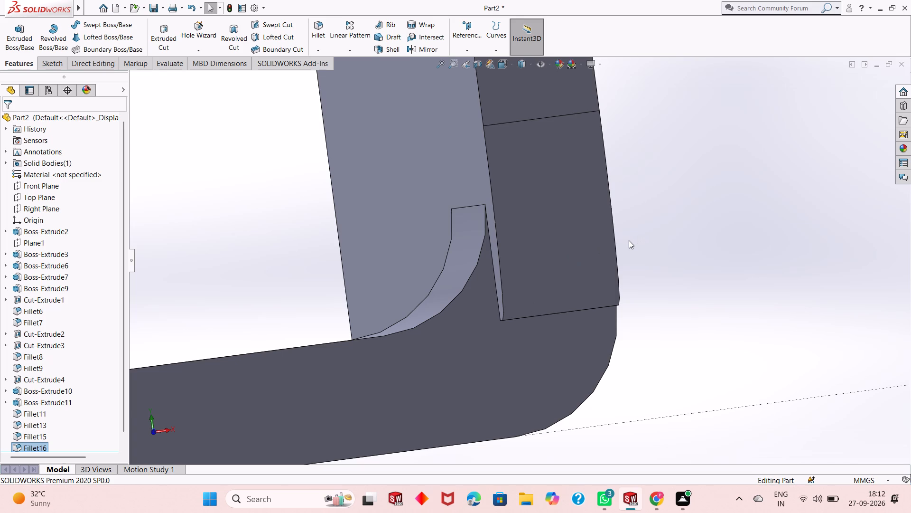
scroll(559, 295, "up", 2)
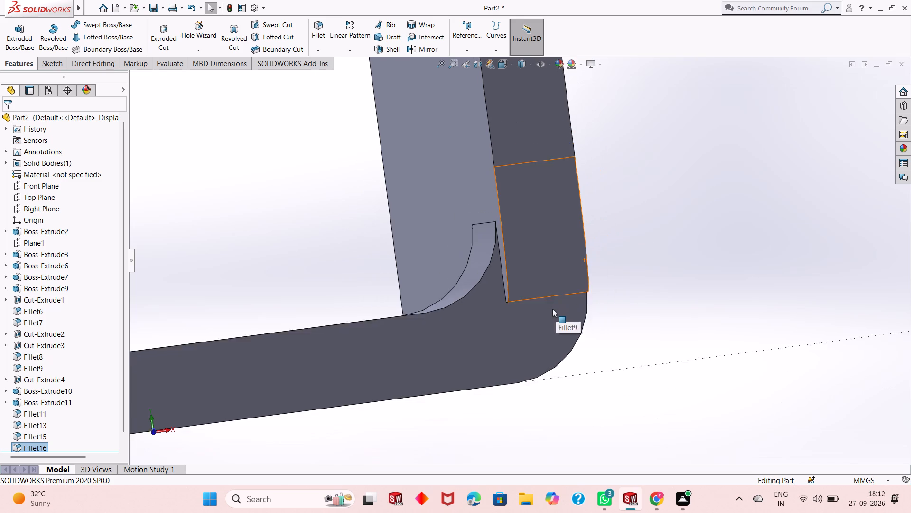
scroll(552, 309, "up", 8)
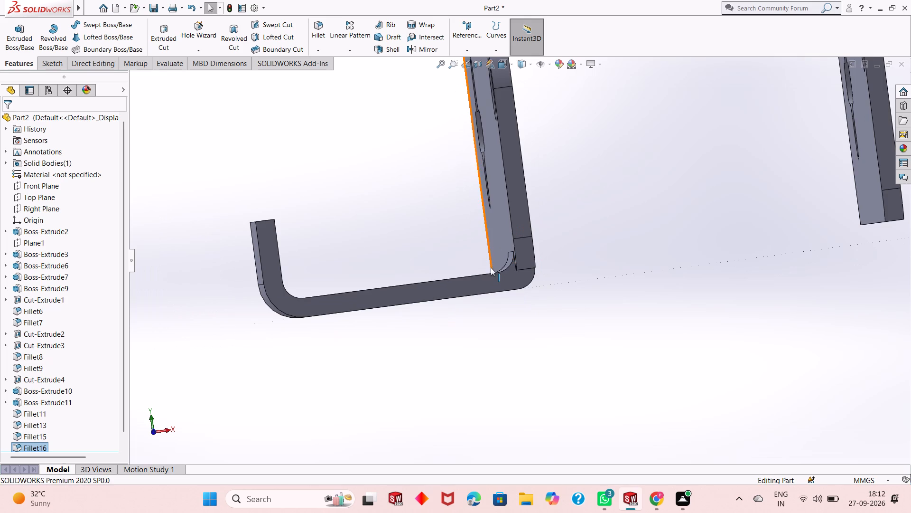
middle_click_drag(491, 267, 495, 274)
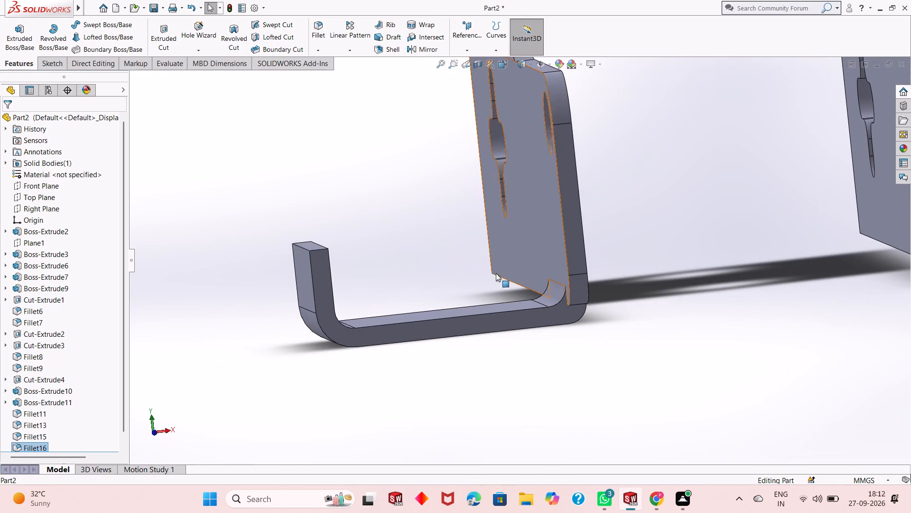
scroll(492, 285, "up", 1)
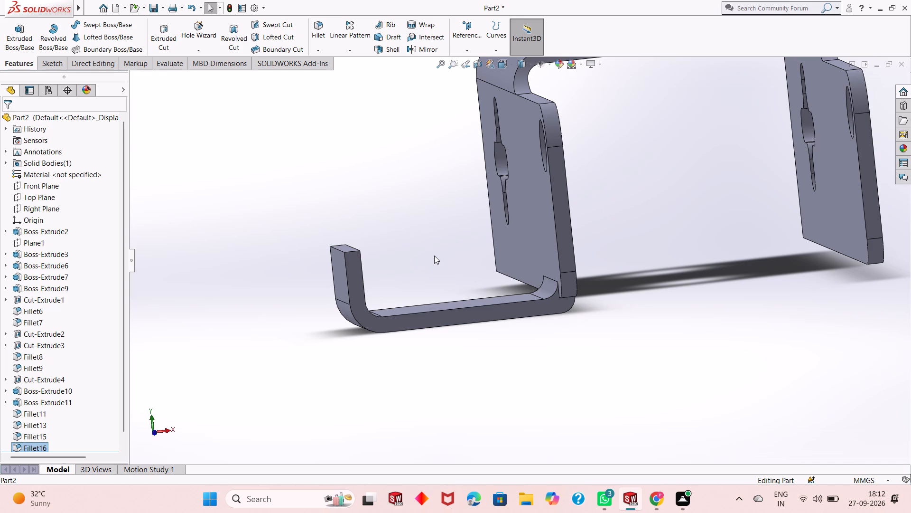
middle_click_drag(430, 252, 440, 266)
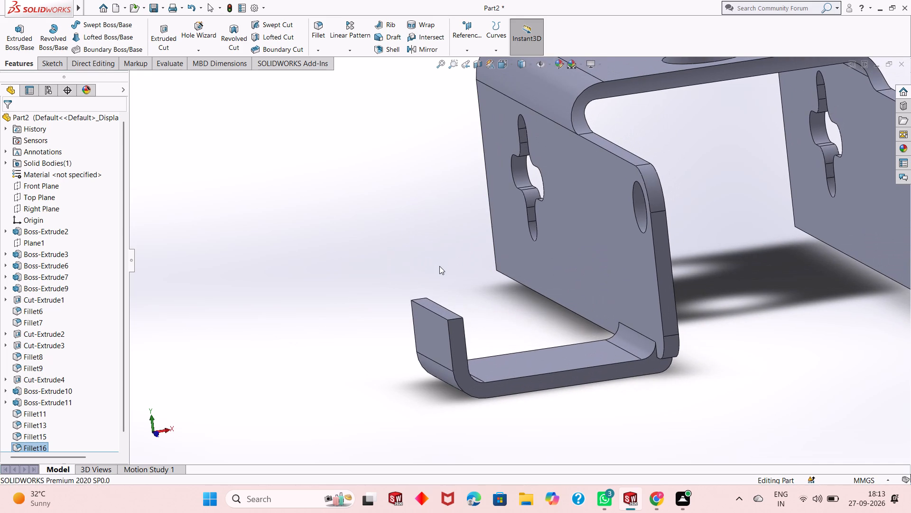
scroll(468, 316, "up", 2)
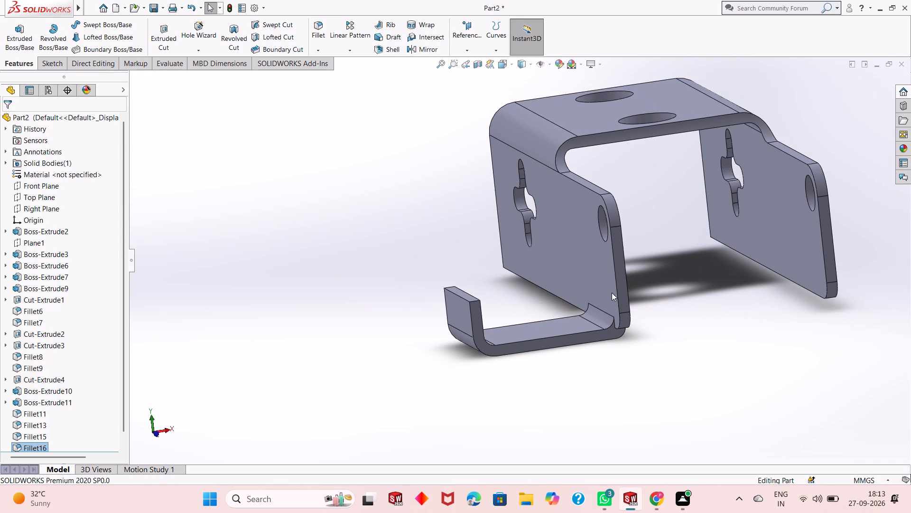
scroll(595, 290, "down", 1)
scroll(550, 271, "down", 3)
scroll(517, 309, "up", 1)
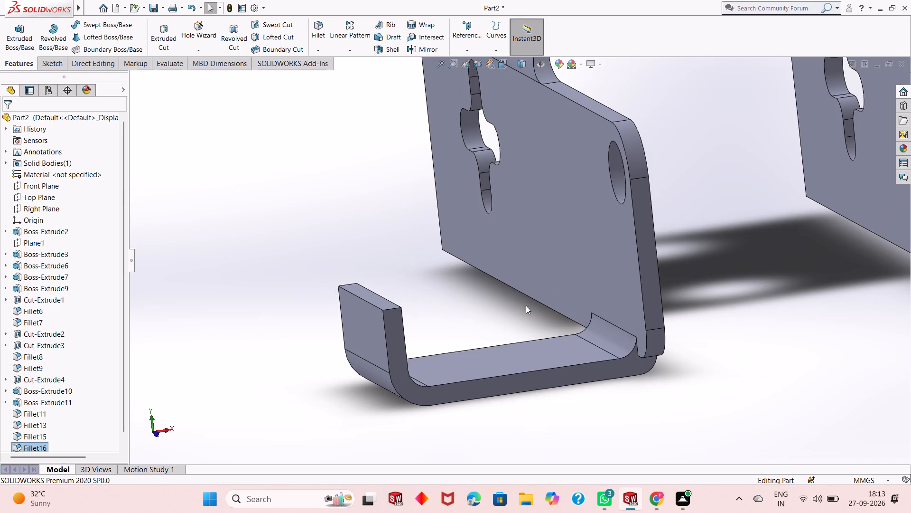
scroll(557, 259, "down", 1)
scroll(500, 333, "up", 2)
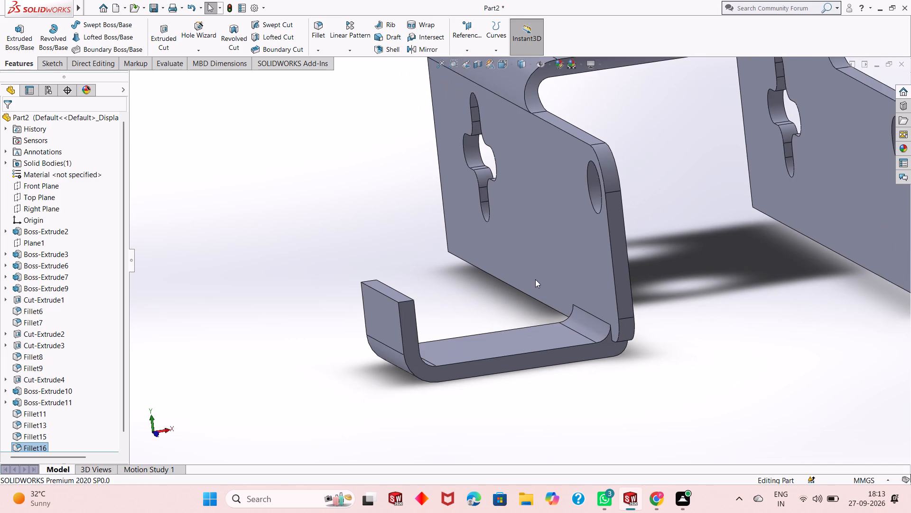
scroll(535, 279, "down", 2)
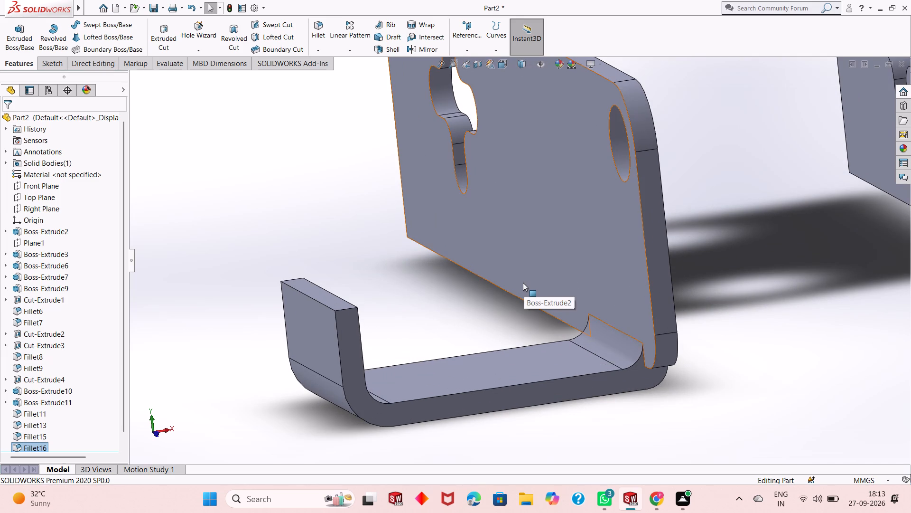
key("Escape")
middle_click_drag(476, 339, 470, 327)
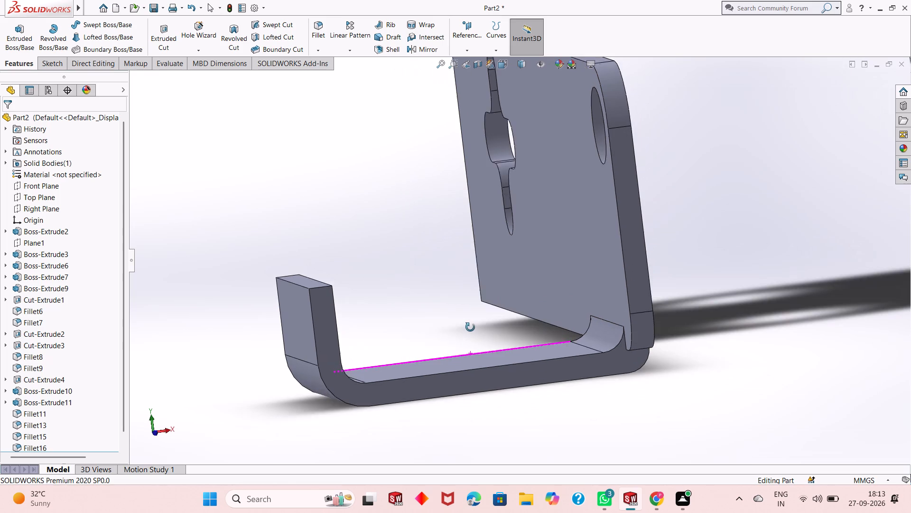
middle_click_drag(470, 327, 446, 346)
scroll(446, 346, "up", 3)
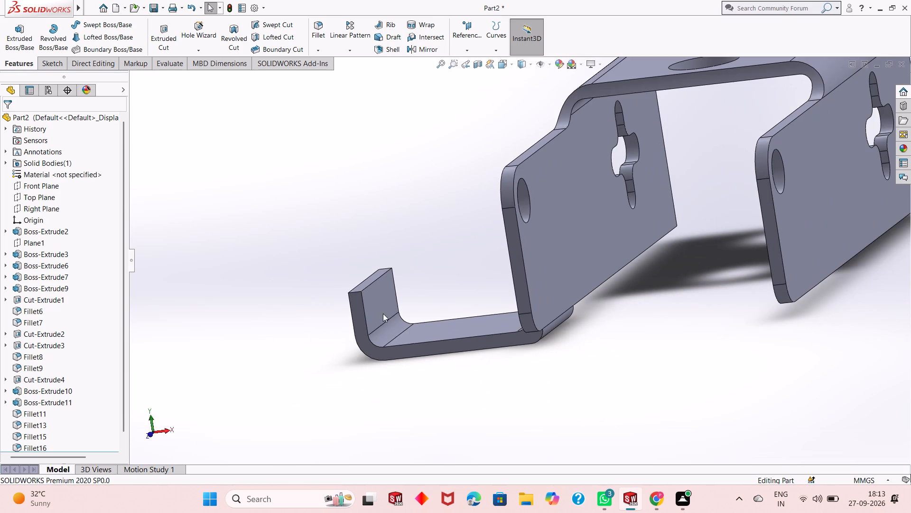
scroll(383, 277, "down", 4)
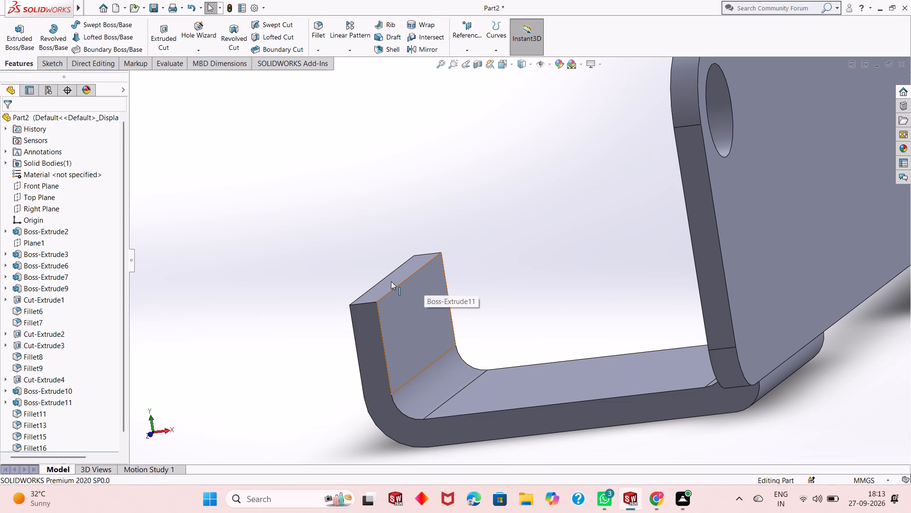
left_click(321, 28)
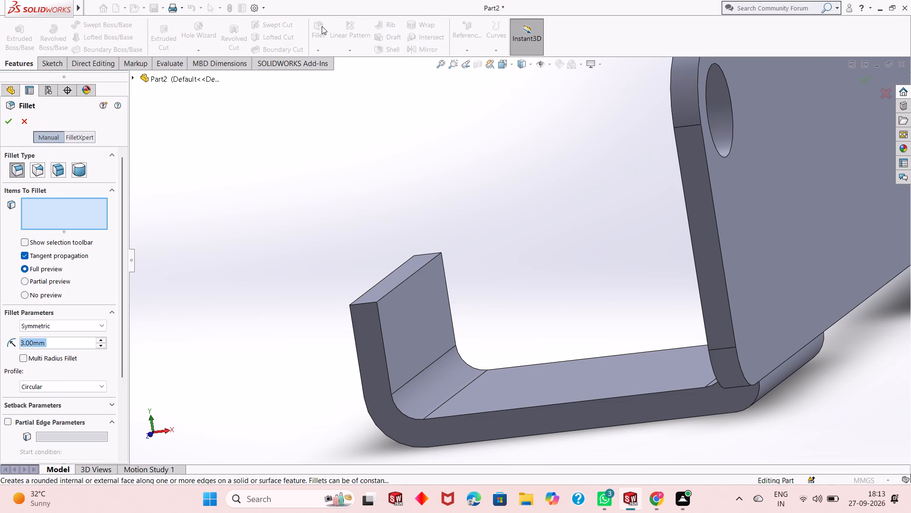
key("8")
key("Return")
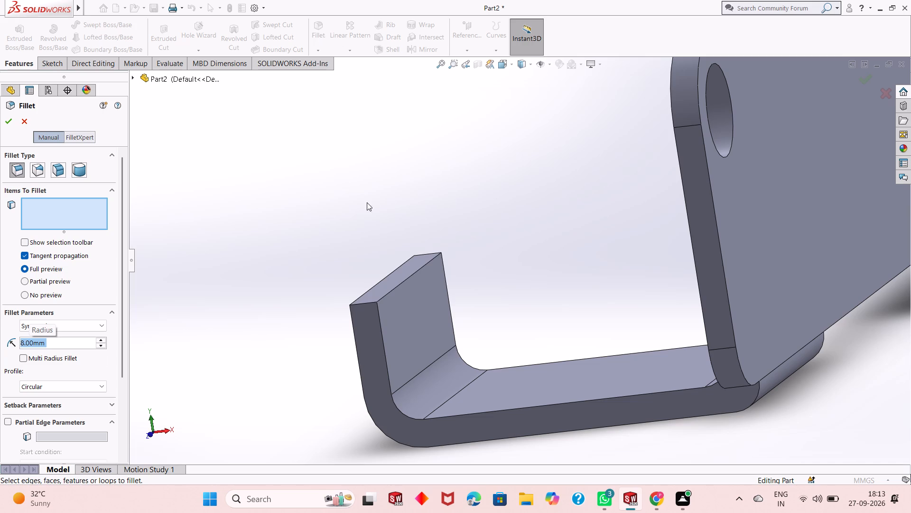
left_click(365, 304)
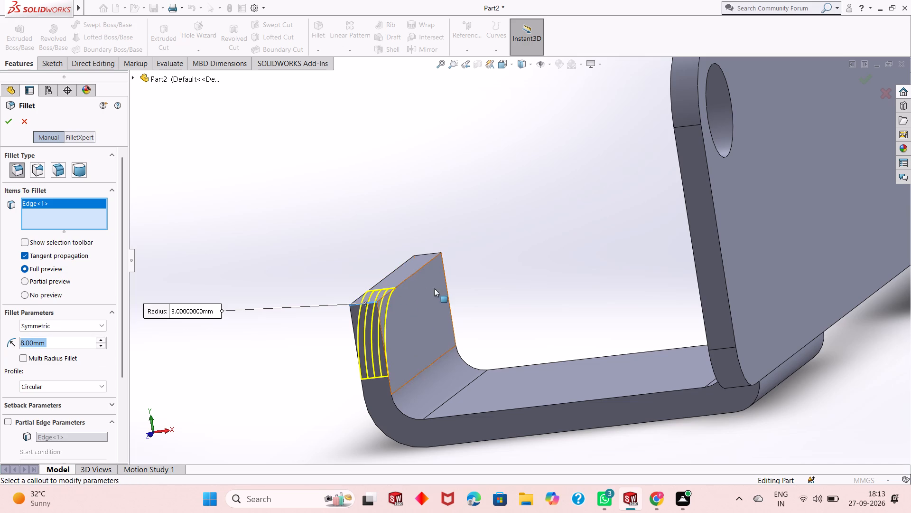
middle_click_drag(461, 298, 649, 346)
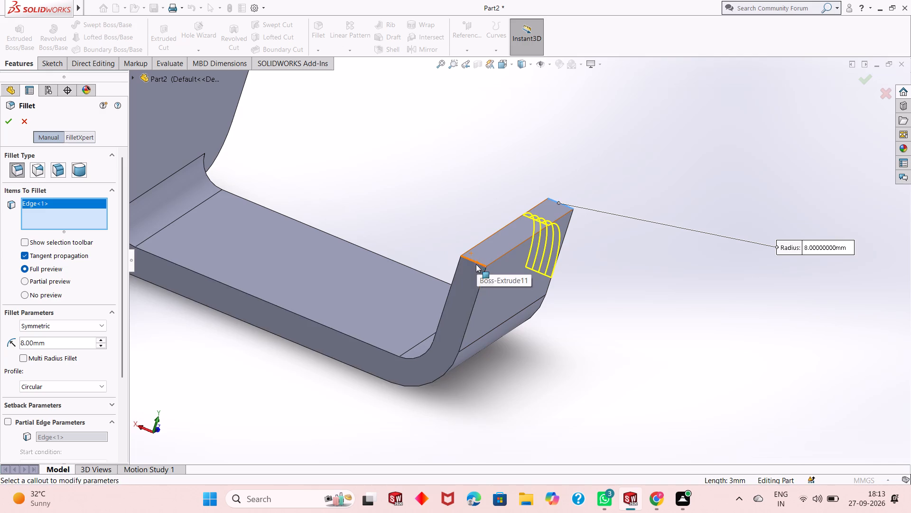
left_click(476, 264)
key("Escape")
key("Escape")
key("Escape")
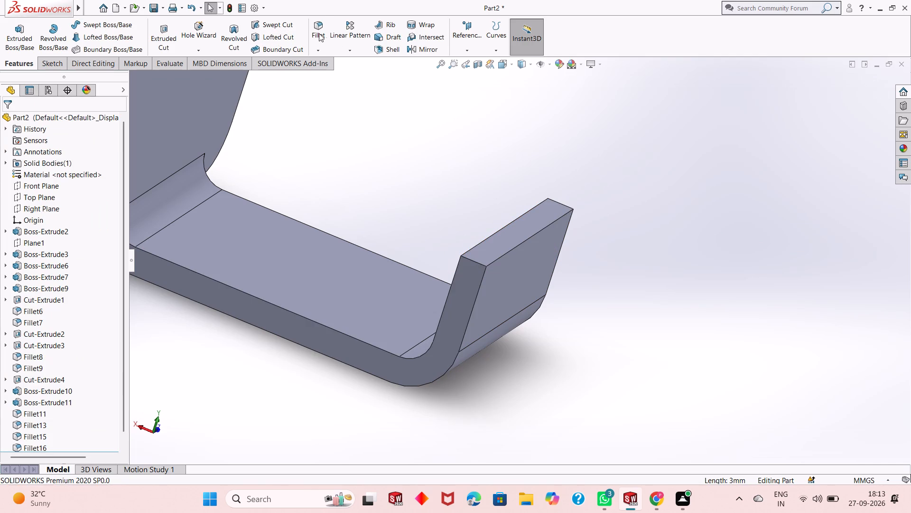
Fillet the two short corner edges at the top of the hook's upright lip with an 8 mm radius.
left_click(322, 32)
key("8")
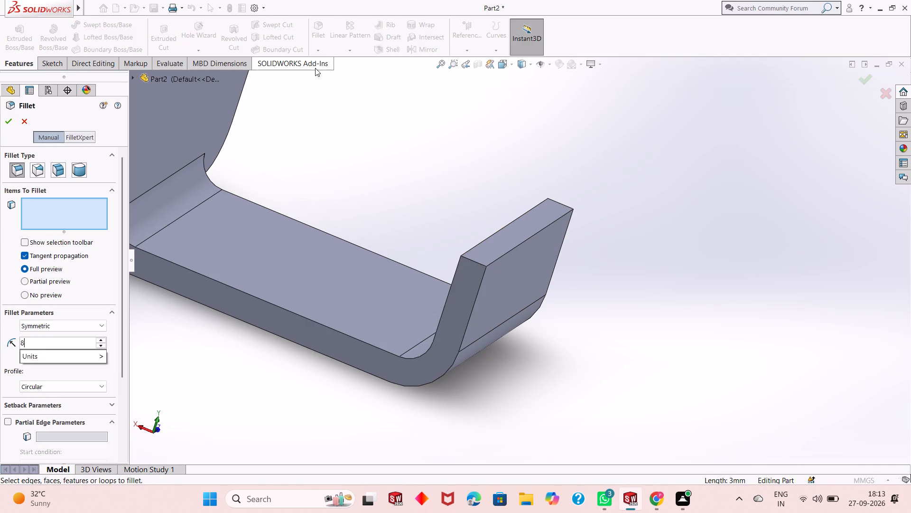
key("Return")
left_click(468, 258)
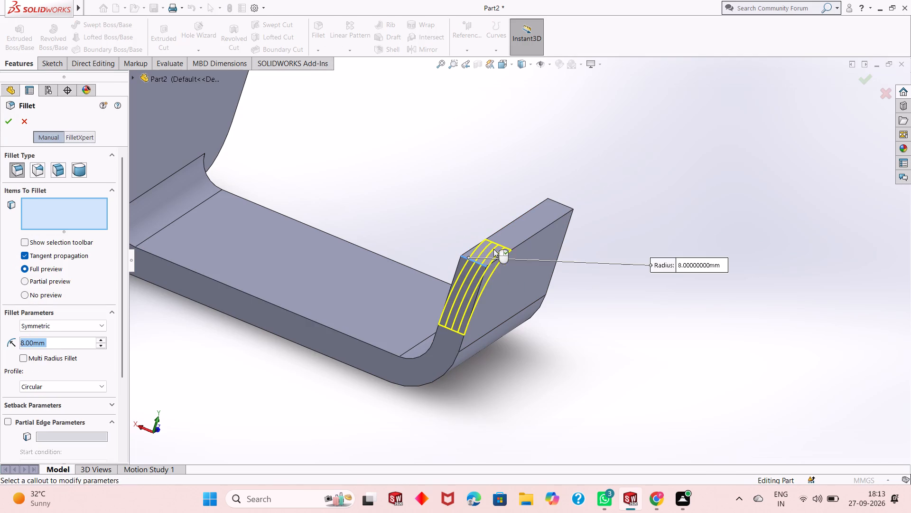
middle_click_drag(573, 313, 411, 369)
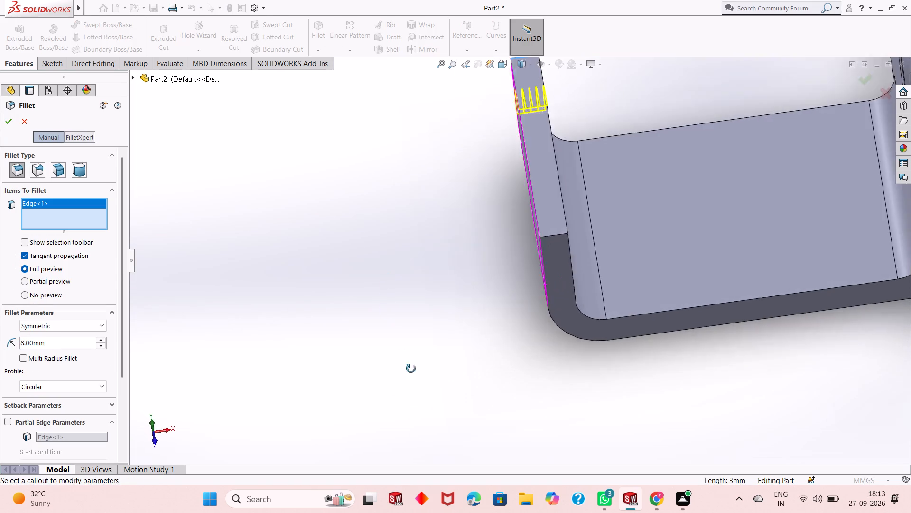
middle_click_drag(411, 369, 429, 399)
left_click(574, 253)
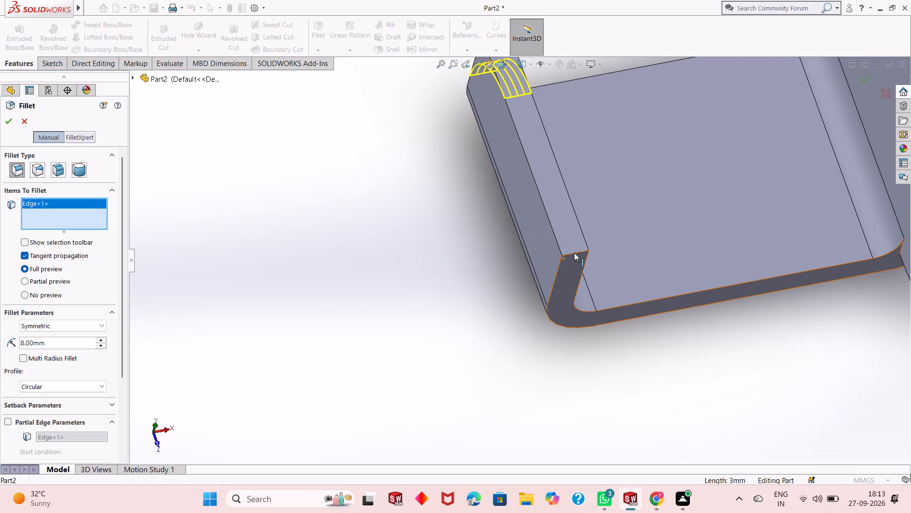
left_click(7, 119)
left_click(468, 218)
Examine the rounded hook lip, the hook arm and the whole bracket from several angles and distances.
scroll(453, 231, "up", 2)
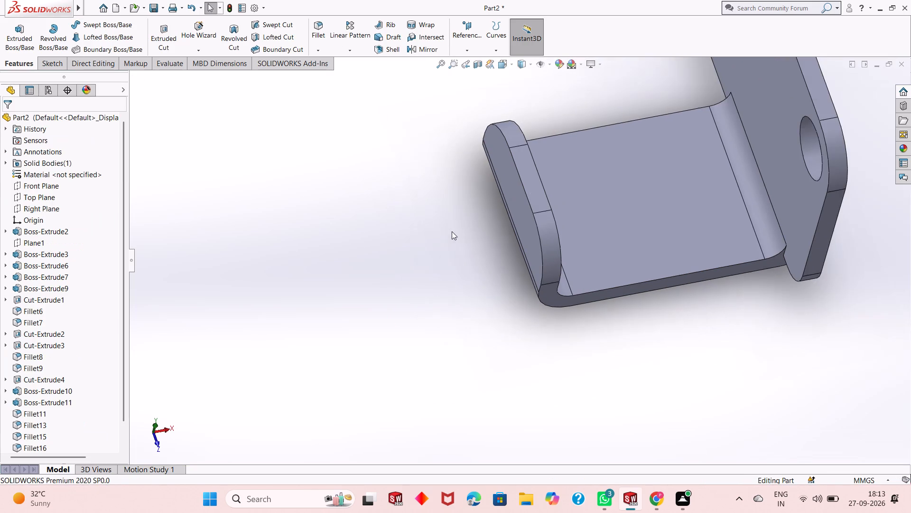
scroll(577, 207, "up", 2)
middle_click_drag(669, 278, 665, 187)
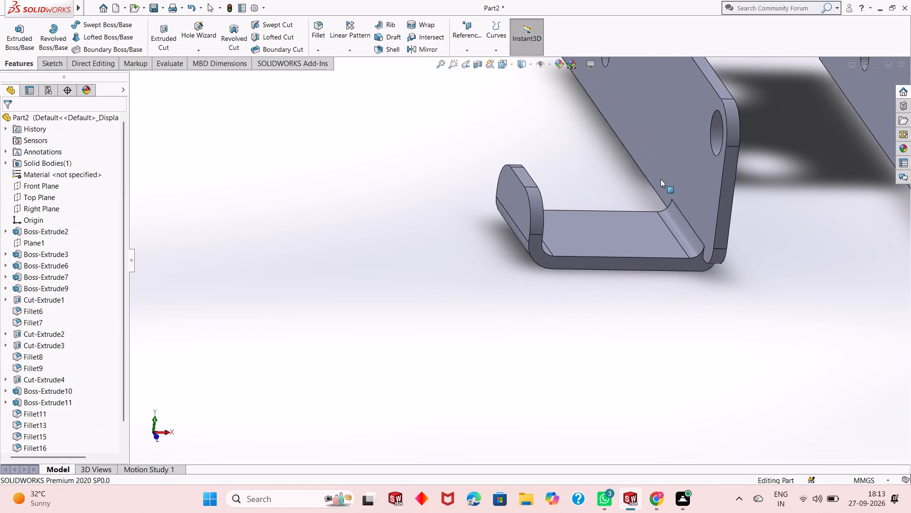
scroll(660, 178, "down", 3)
middle_click_drag(620, 235, 603, 231)
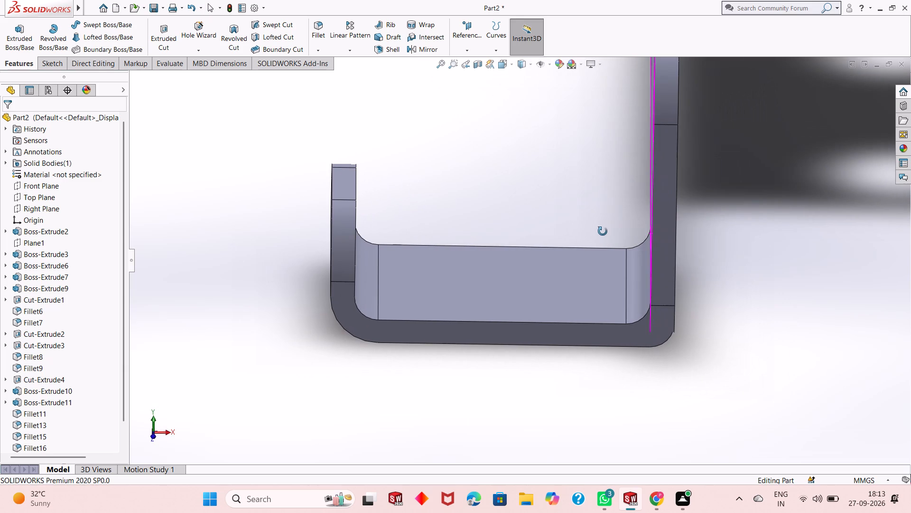
middle_click_drag(603, 231, 595, 231)
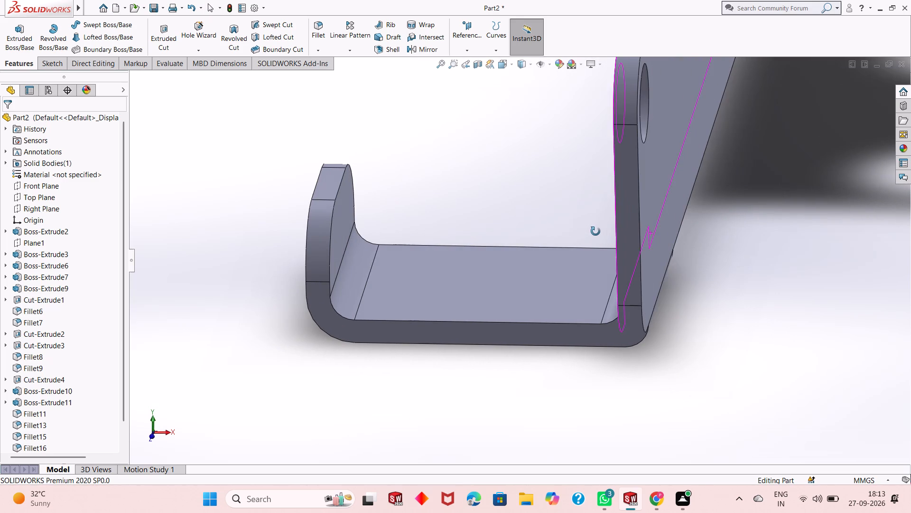
middle_click_drag(595, 231, 600, 228)
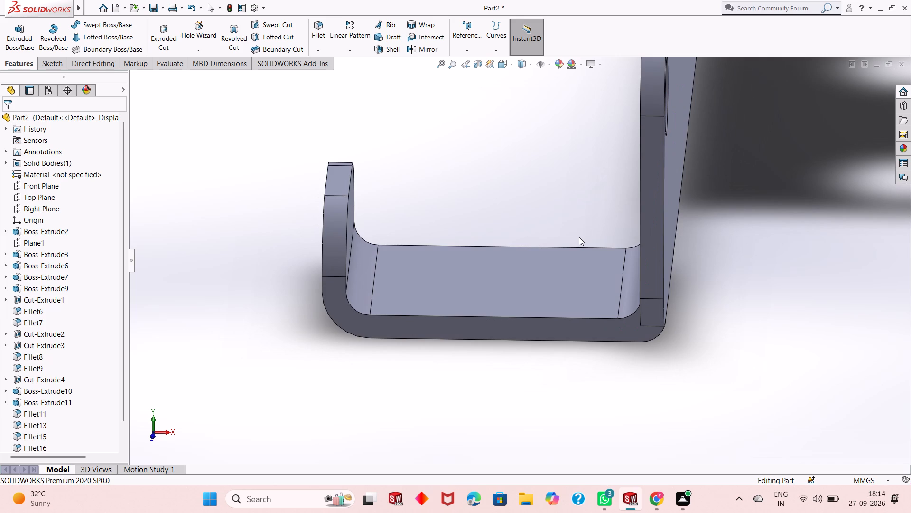
scroll(470, 264, "up", 1)
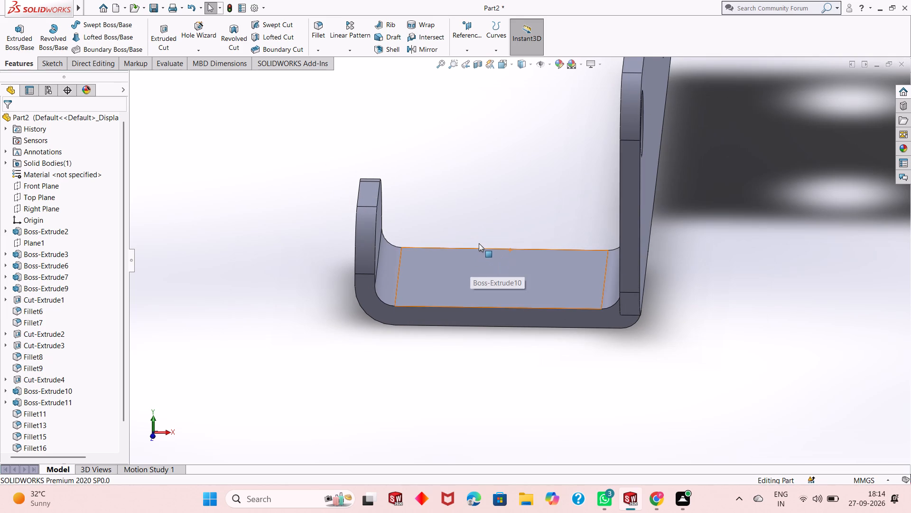
middle_click_drag(481, 243, 484, 230)
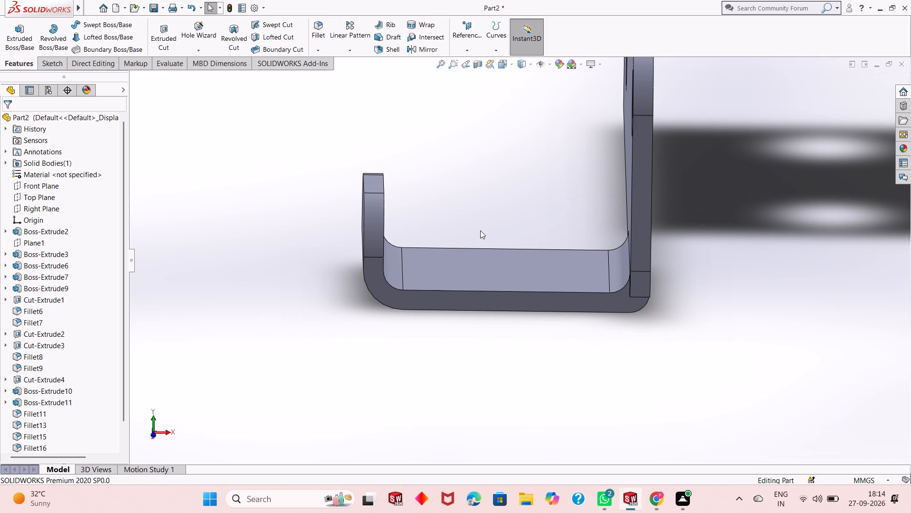
scroll(479, 231, "up", 1)
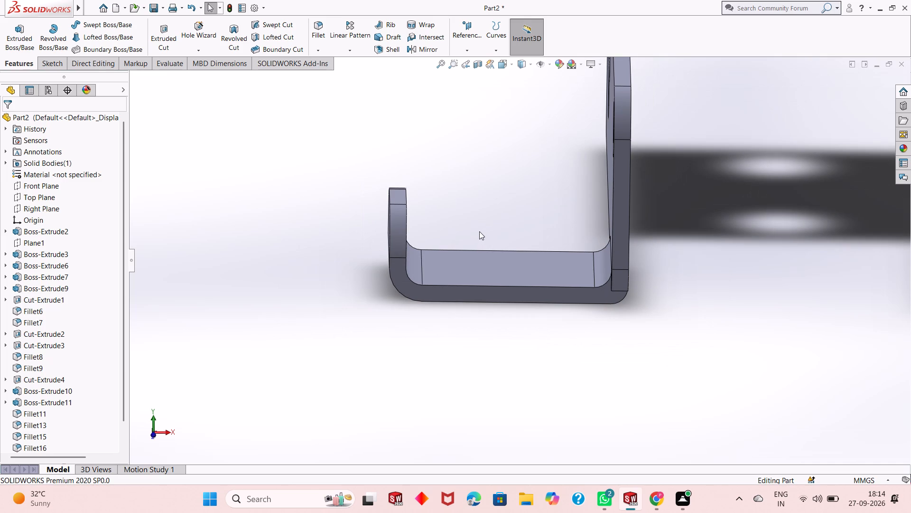
scroll(479, 231, "up", 1)
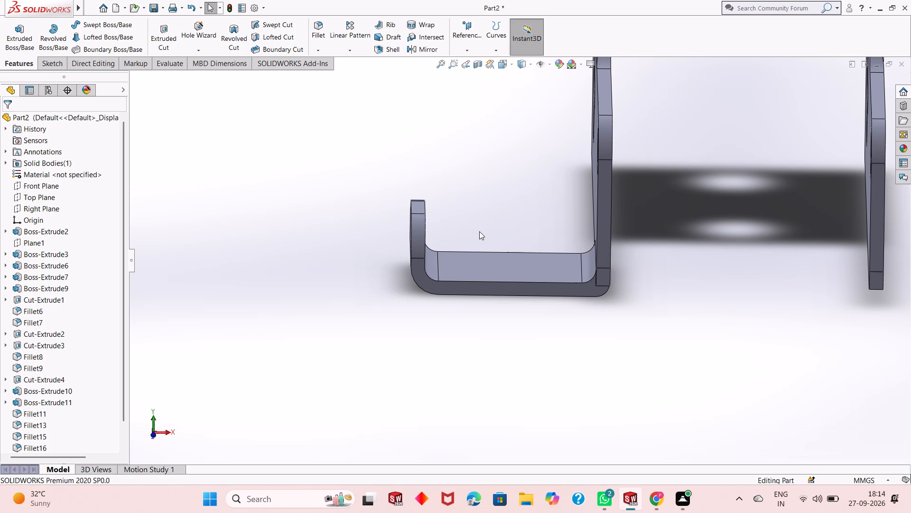
scroll(479, 231, "up", 1)
scroll(625, 223, "up", 1)
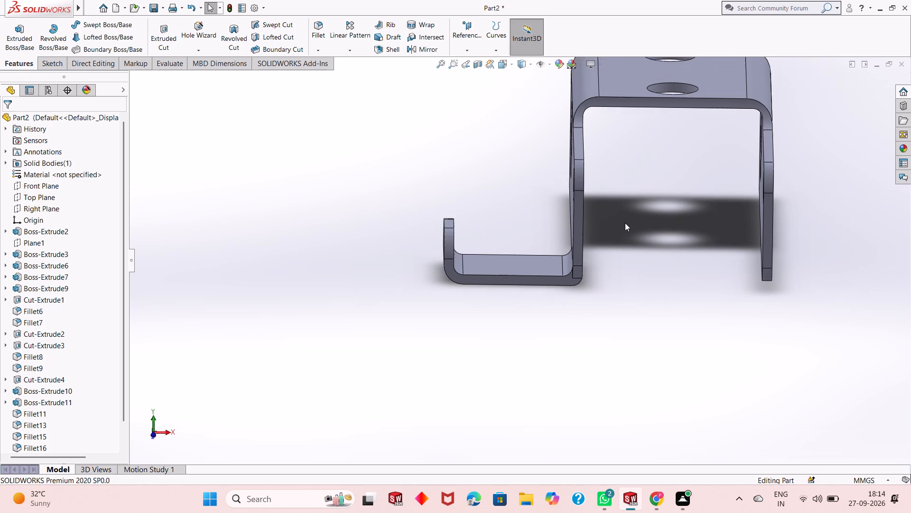
scroll(625, 223, "up", 1)
scroll(632, 110, "down", 2)
scroll(528, 317, "down", 1)
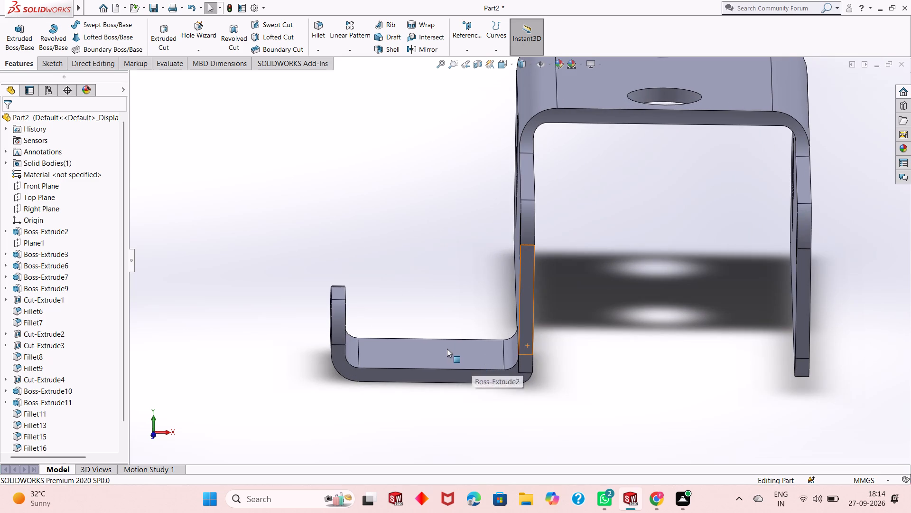
middle_click_drag(436, 316, 455, 272)
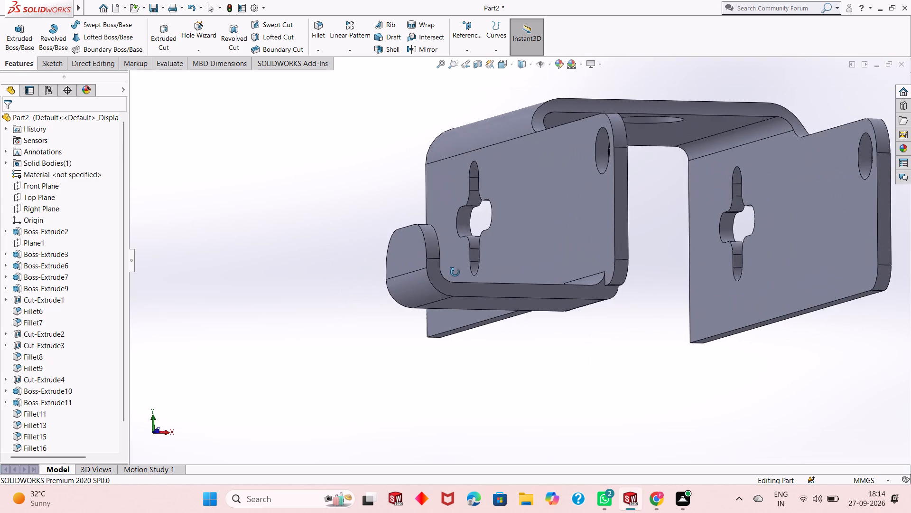
middle_click_drag(455, 272, 442, 306)
scroll(444, 300, "down", 1)
middle_click_drag(461, 323, 446, 323)
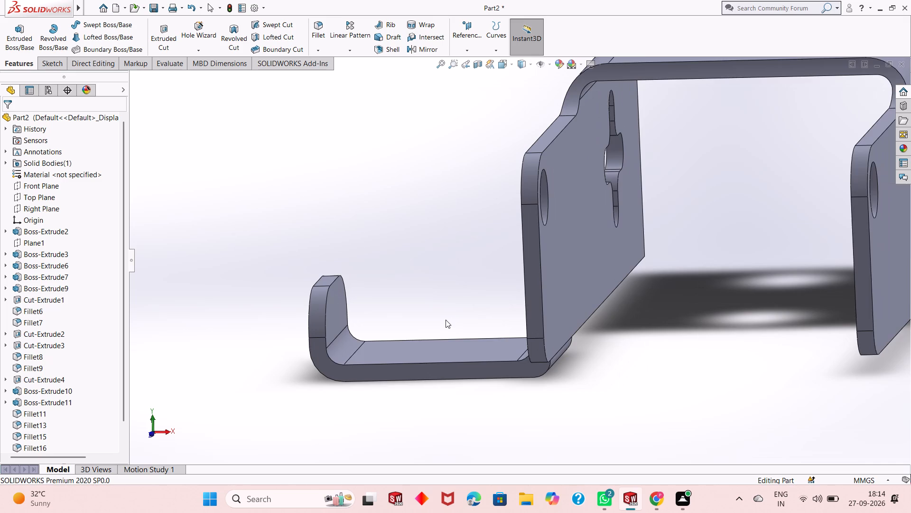
scroll(444, 312, "down", 1)
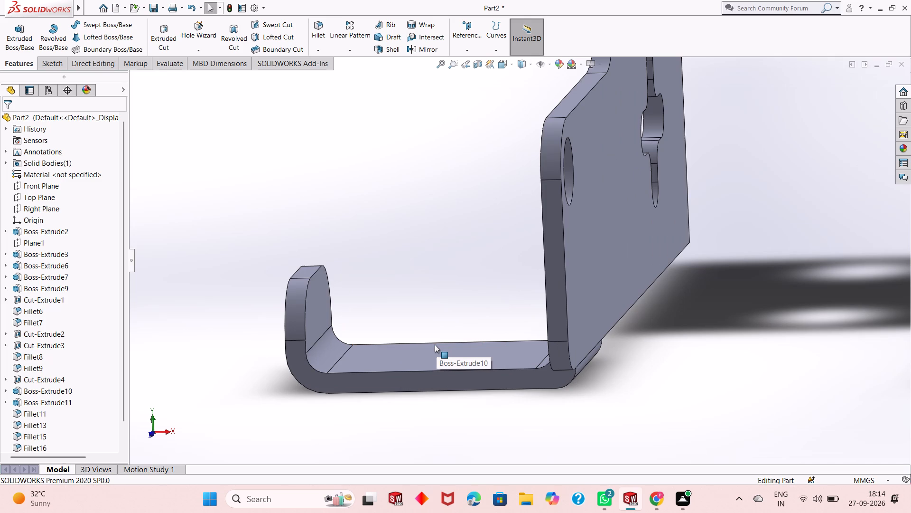
scroll(434, 345, "down", 1)
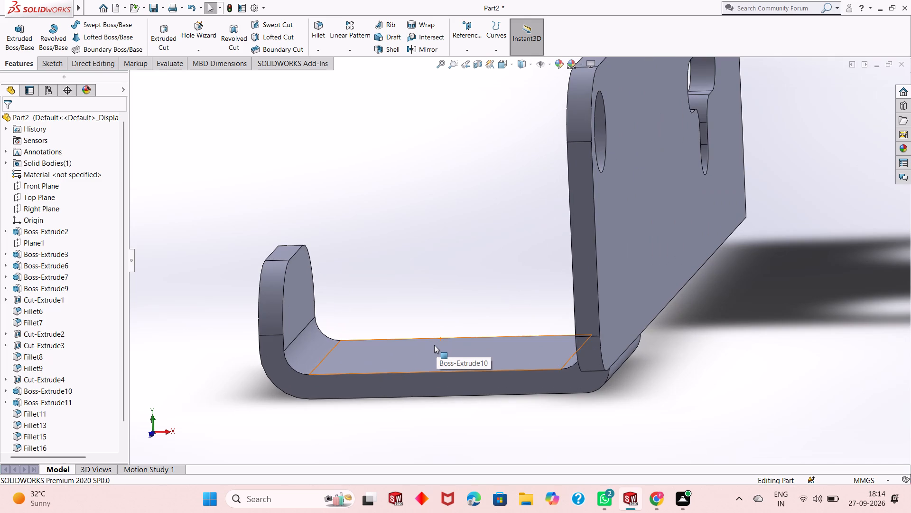
middle_click_drag(471, 381, 485, 365)
scroll(480, 384, "up", 4)
middle_click_drag(455, 342, 461, 360)
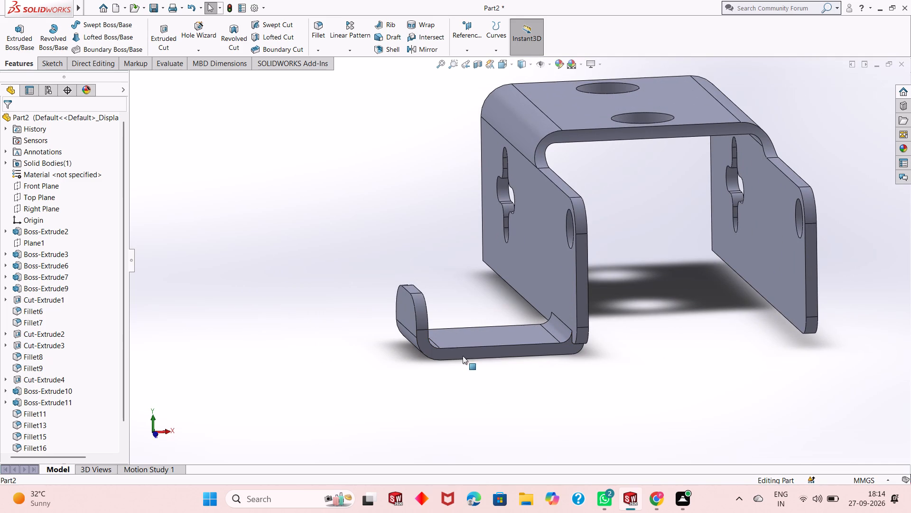
Sketch a circle about 9.8 mm in diameter near the middle of the hook arm's flat upper face.
left_click(493, 333)
left_click(535, 308)
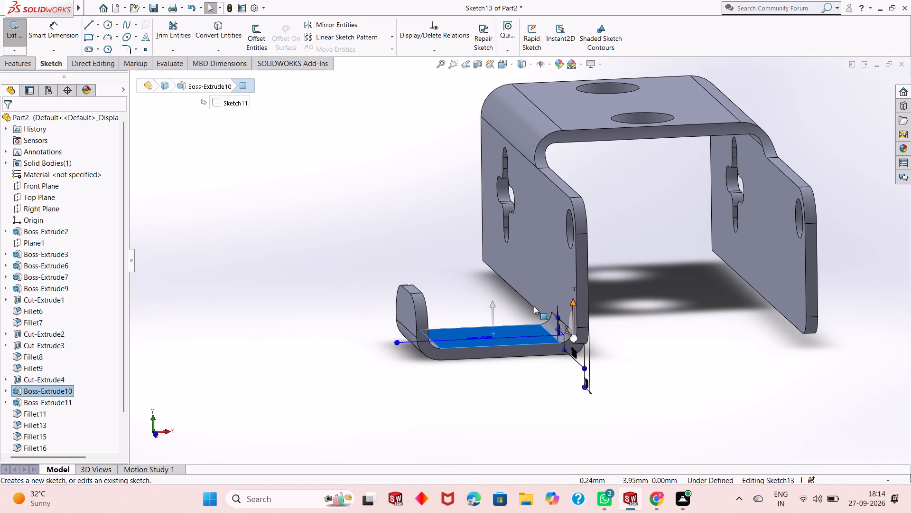
key("ctrl+8")
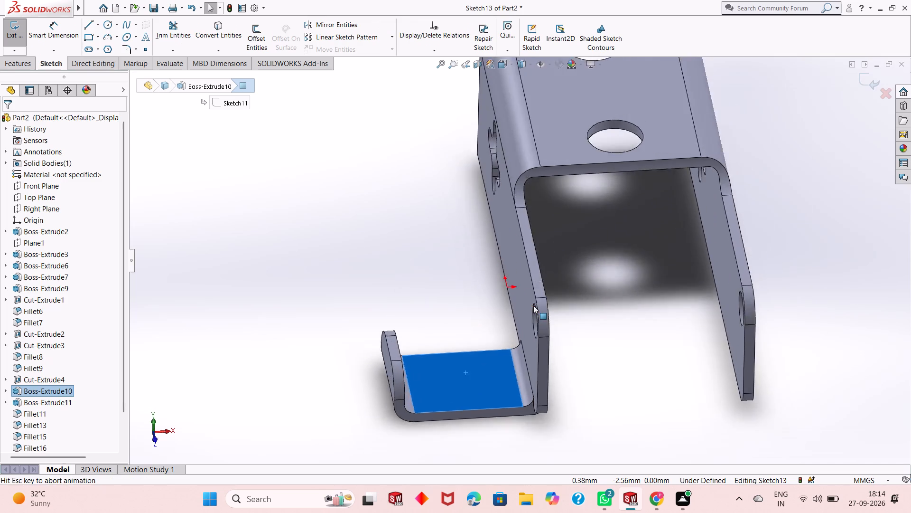
key("Escape")
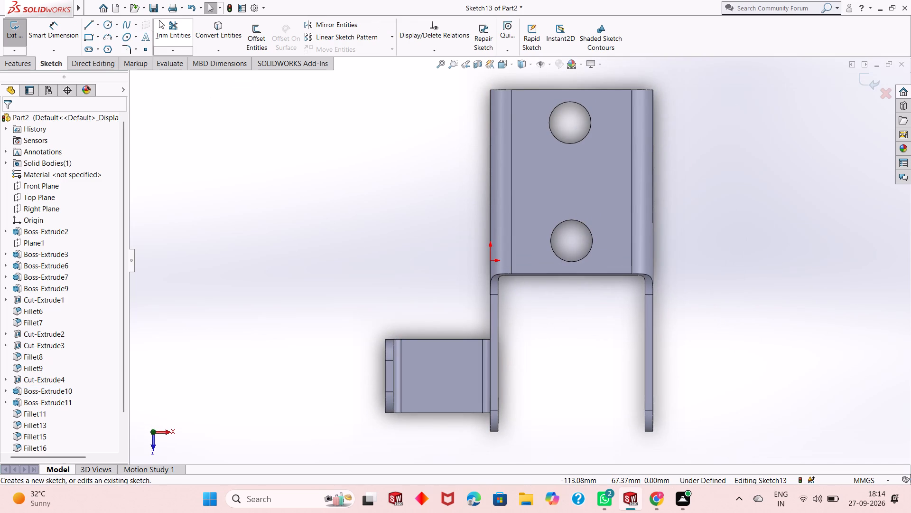
left_click(109, 27)
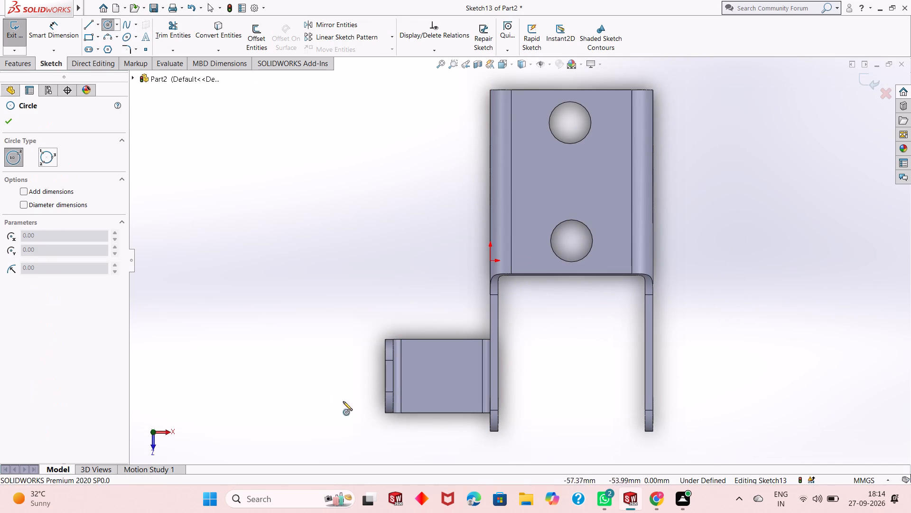
left_click(442, 375)
left_click(443, 388)
key("Escape")
key("Escape")
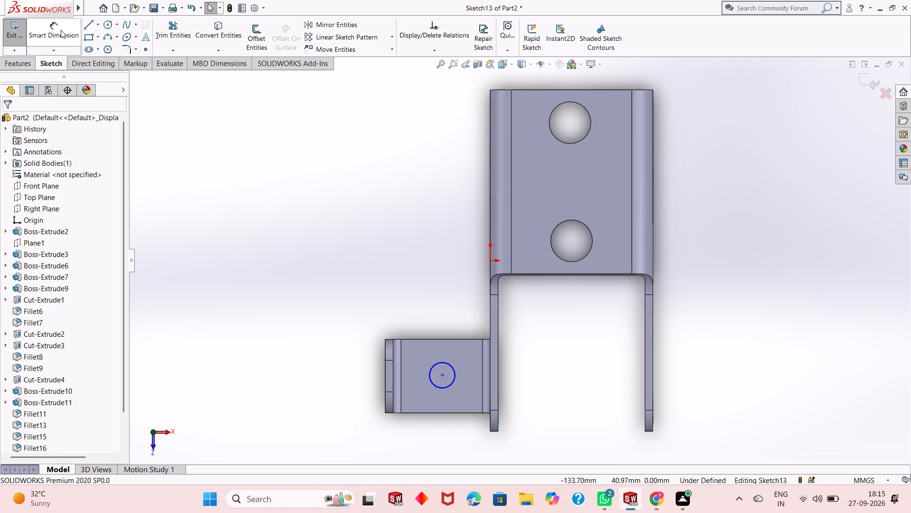
Dimension the circle on the hook arm with a diameter of 10 mm.
left_click(61, 30)
left_click(436, 388)
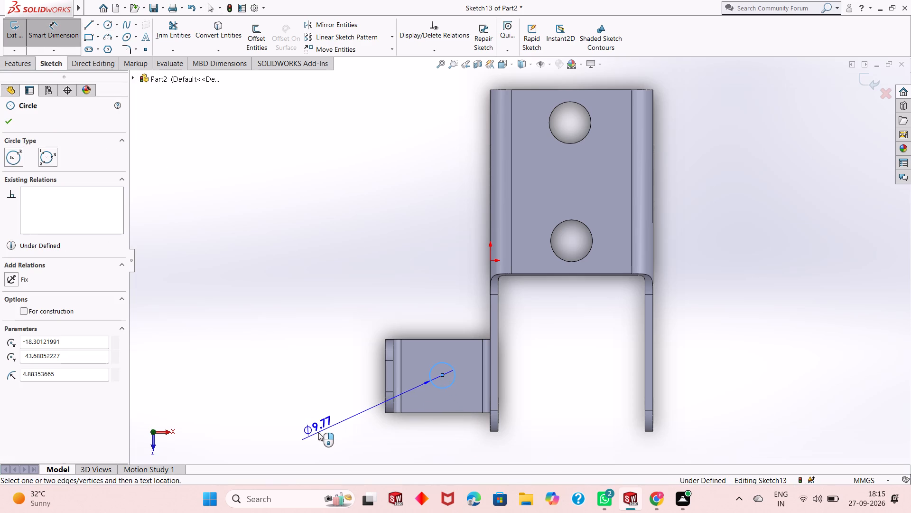
left_click(318, 432)
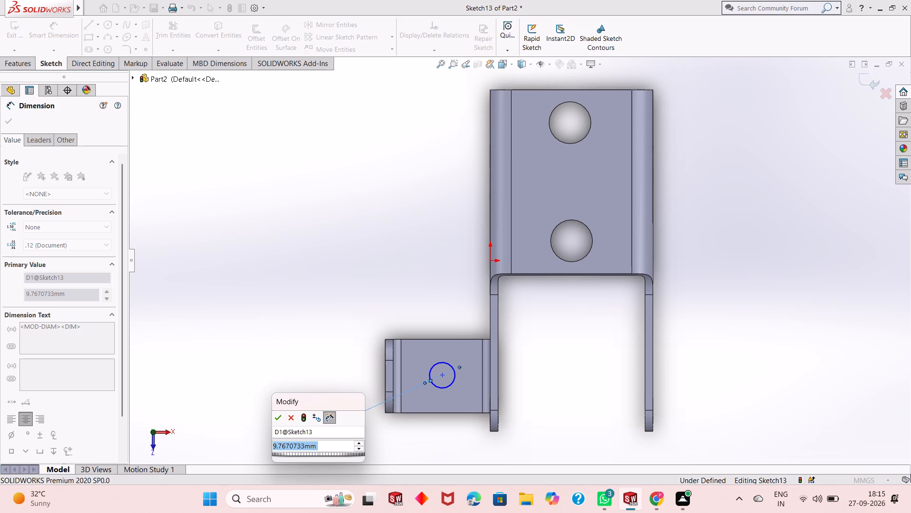
type("10")
key("Return")
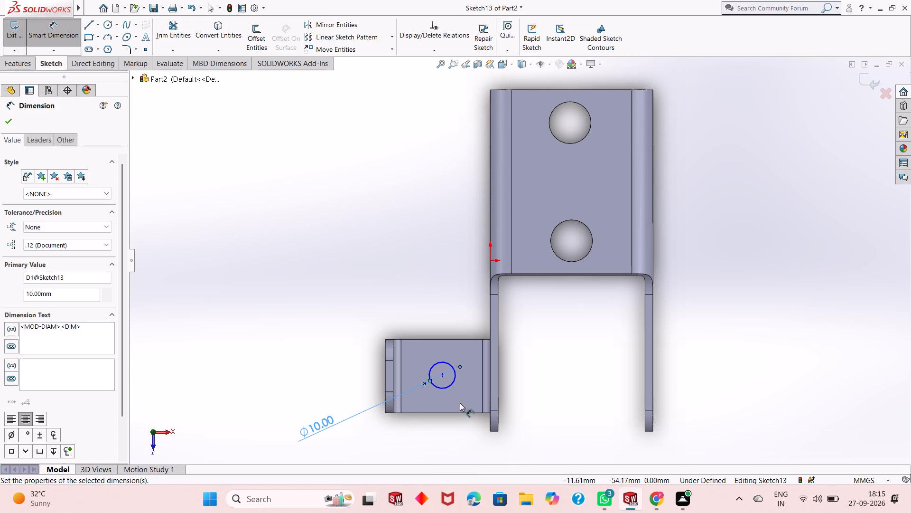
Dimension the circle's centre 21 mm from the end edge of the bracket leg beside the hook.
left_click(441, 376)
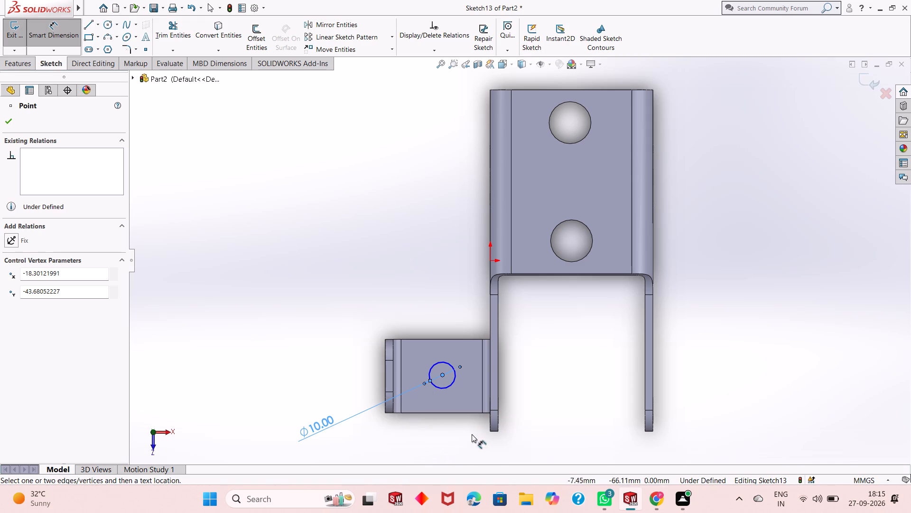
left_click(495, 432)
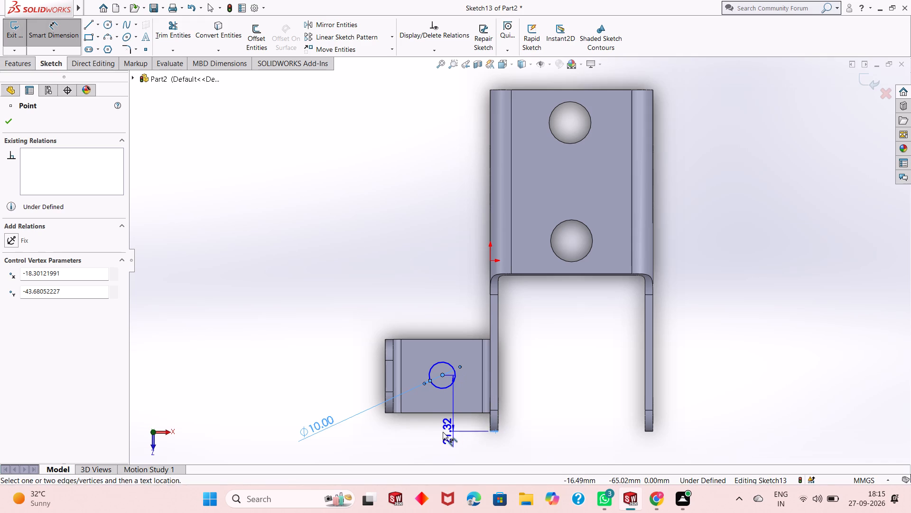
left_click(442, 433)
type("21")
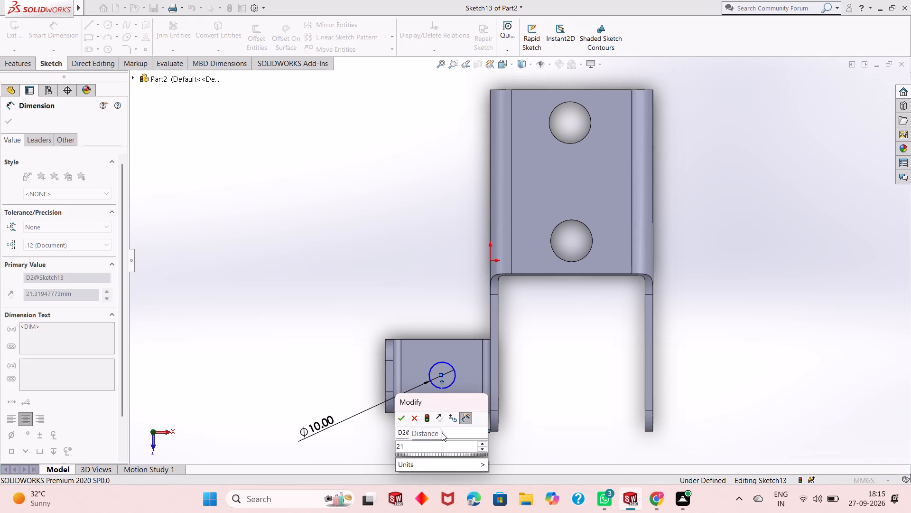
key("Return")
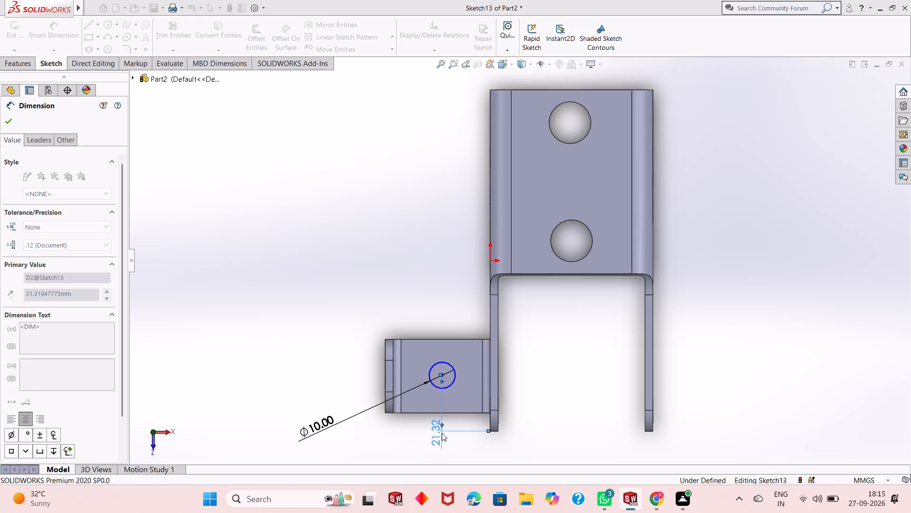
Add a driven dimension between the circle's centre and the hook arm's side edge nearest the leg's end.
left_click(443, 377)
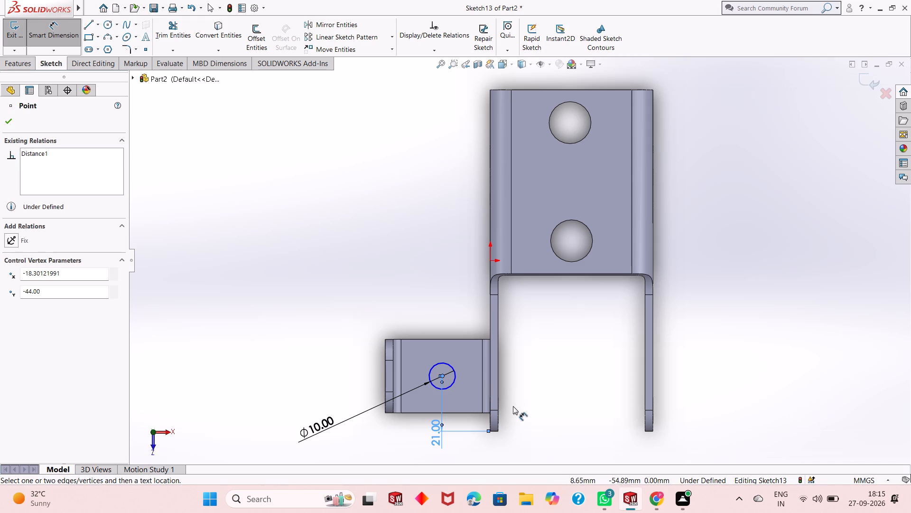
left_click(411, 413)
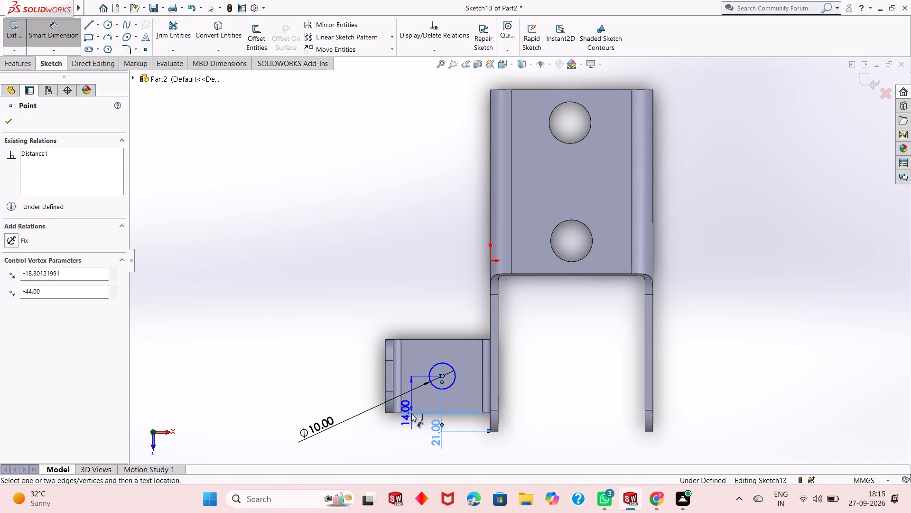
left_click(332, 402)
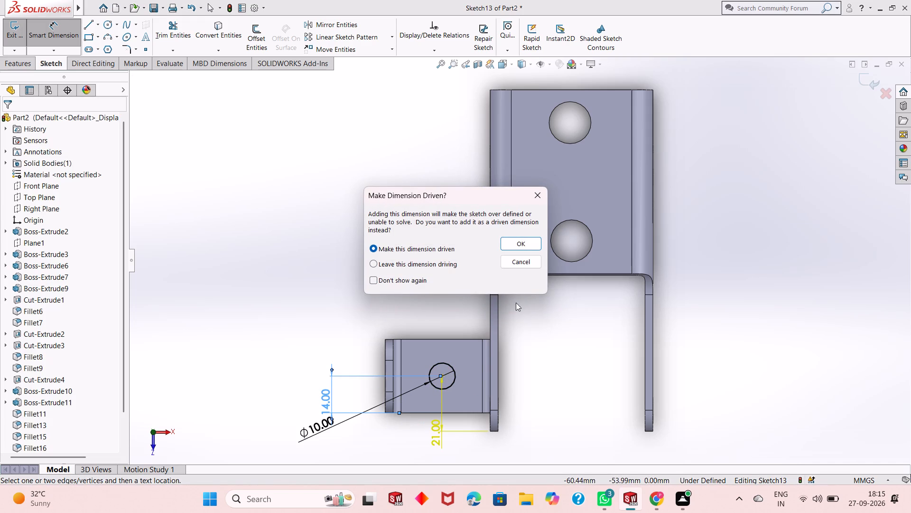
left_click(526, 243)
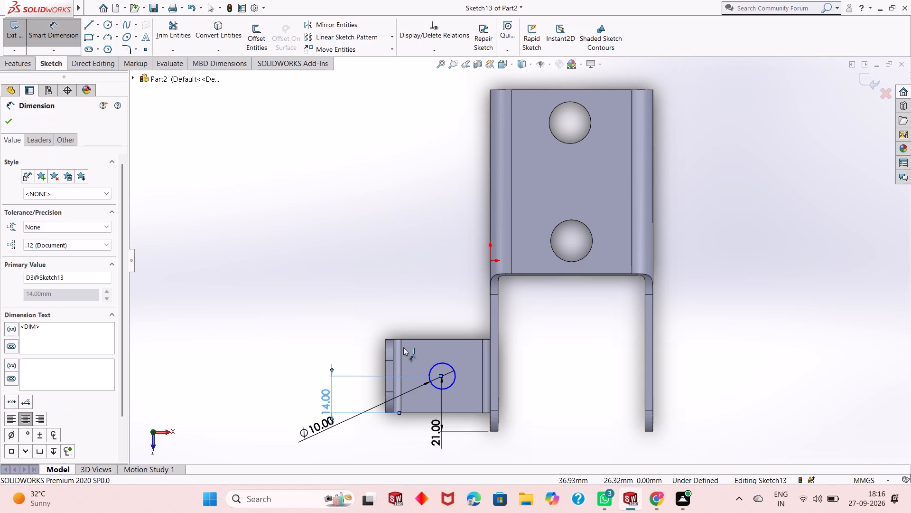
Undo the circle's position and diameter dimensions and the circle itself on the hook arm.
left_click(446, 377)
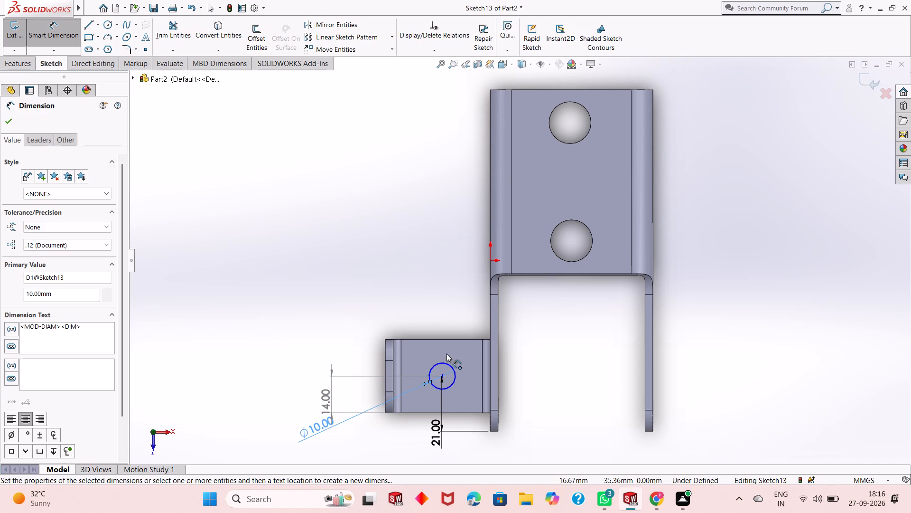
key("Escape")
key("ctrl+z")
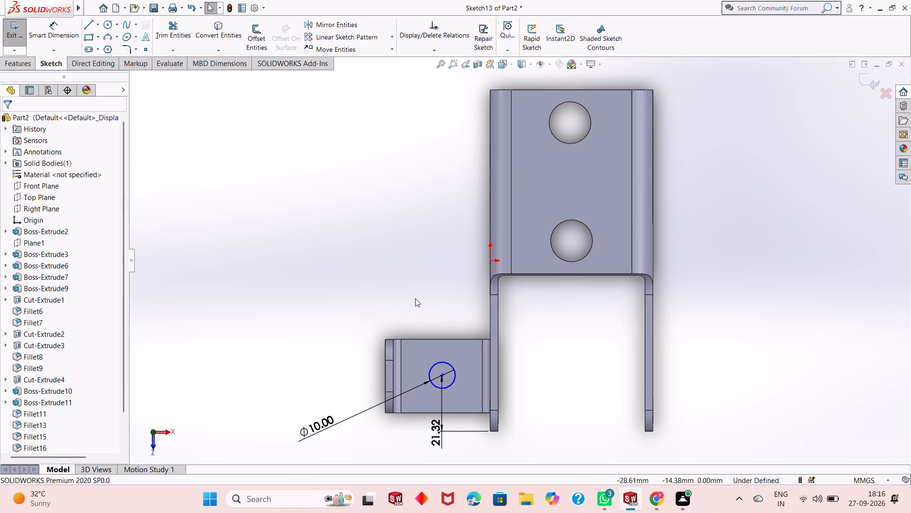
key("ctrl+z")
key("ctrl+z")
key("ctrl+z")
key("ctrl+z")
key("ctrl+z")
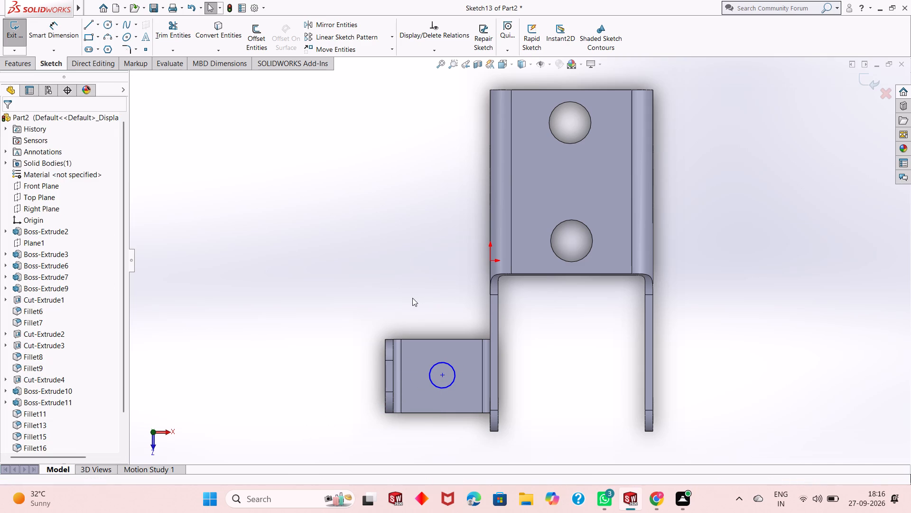
Sketch a new circle about 9.7 mm in diameter on the hook arm's flat upper face.
left_click(105, 26)
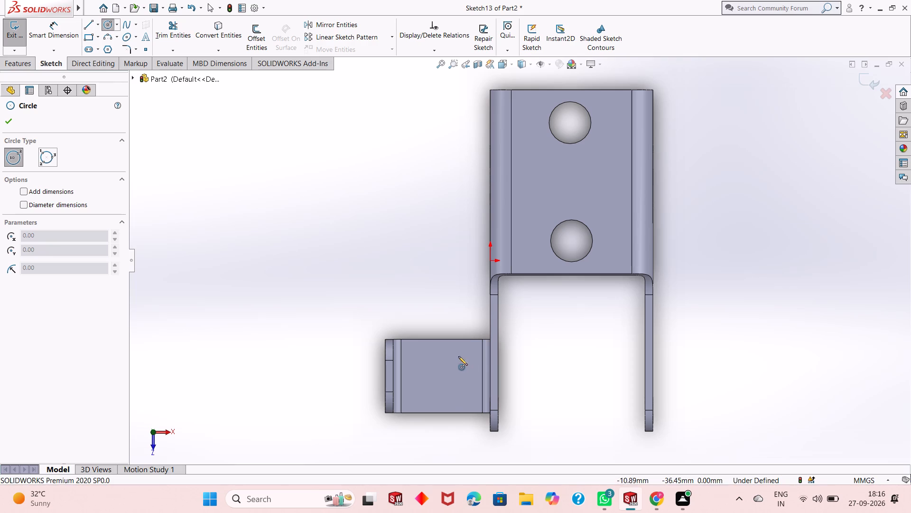
left_click(436, 360)
left_click(446, 353)
right_click(370, 255)
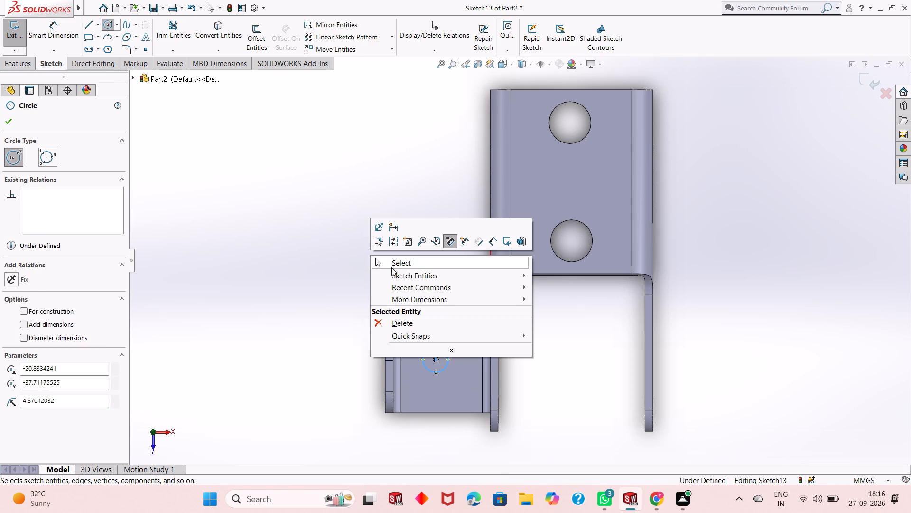
left_click(391, 267)
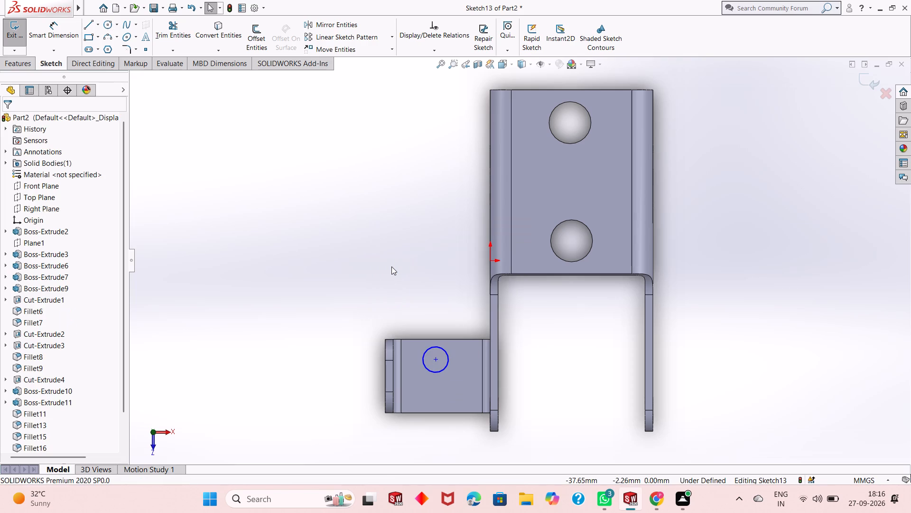
Dimension the new circle on the hook arm with a diameter of 10 mm.
left_click(70, 31)
left_click(424, 365)
left_click(285, 414)
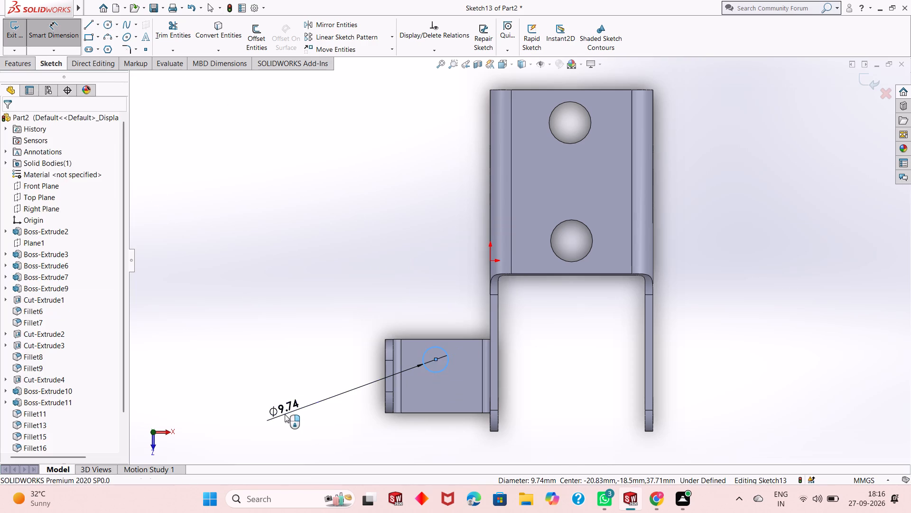
type("13")
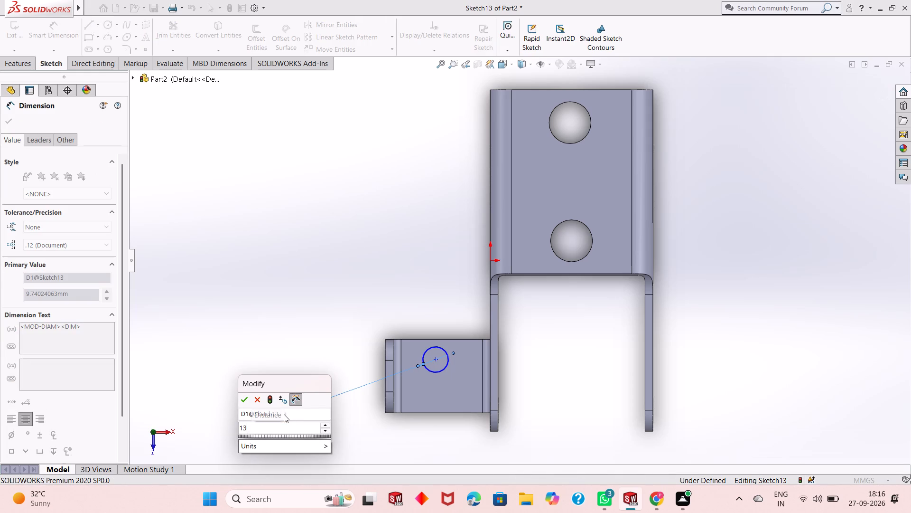
key("BackSpace")
key("0")
key("Return")
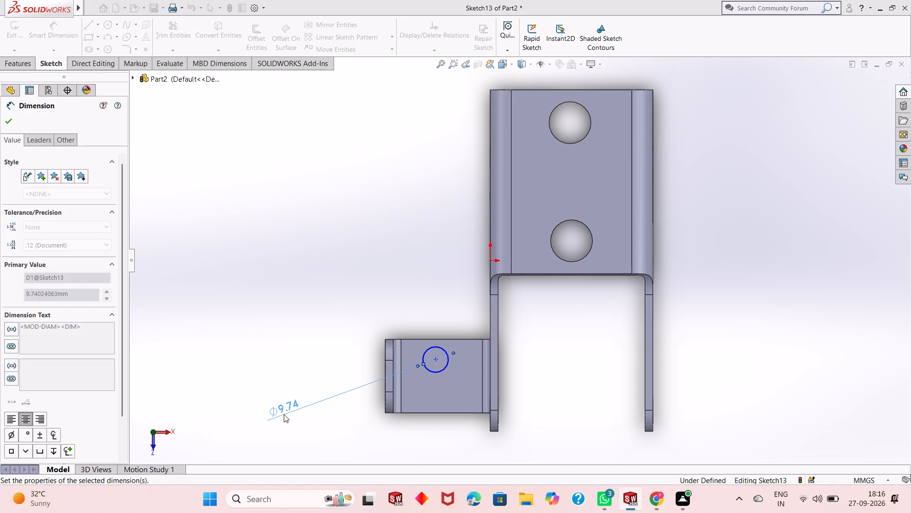
Dimension the circle's centre 21 mm from the end edge of the bracket leg beside the hook.
left_click(435, 359)
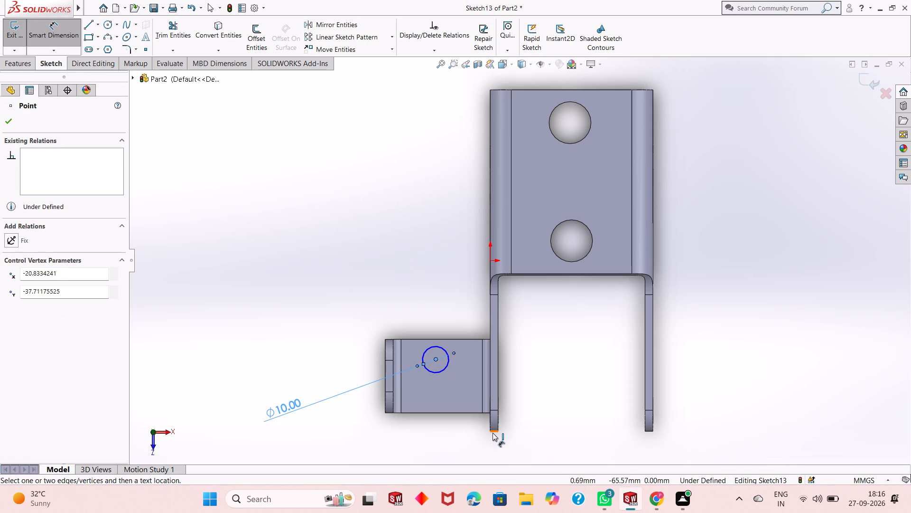
left_click(496, 432)
left_click(429, 436)
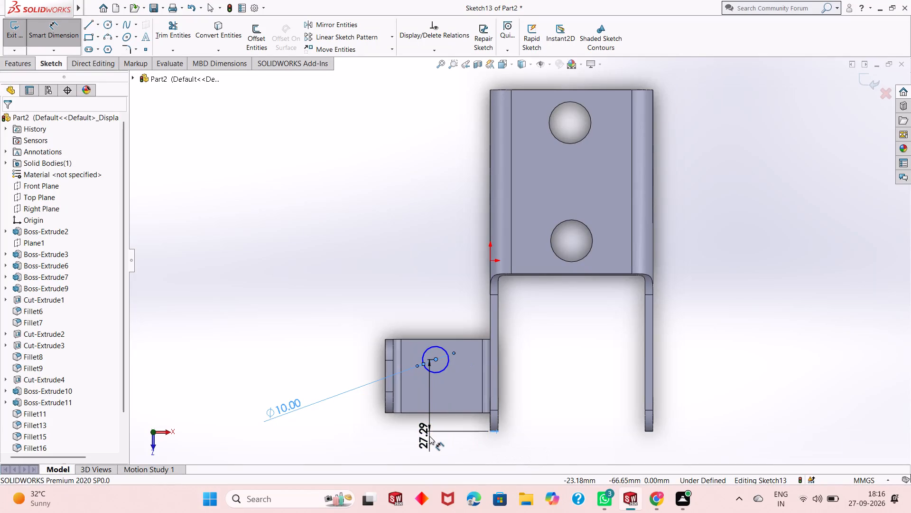
key("2")
key("1")
key("Return")
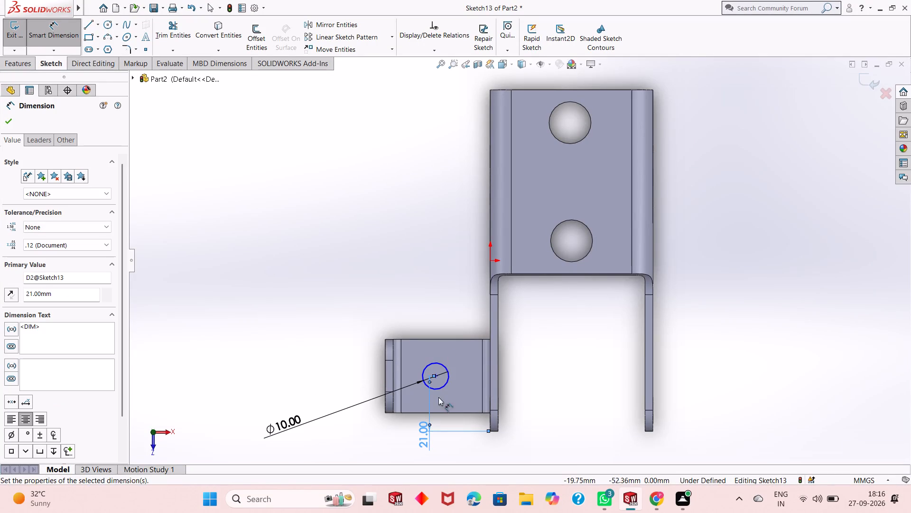
Add a driven dimension between the circle's centre and the hook arm's side edge nearest the leg's end.
left_click(438, 376)
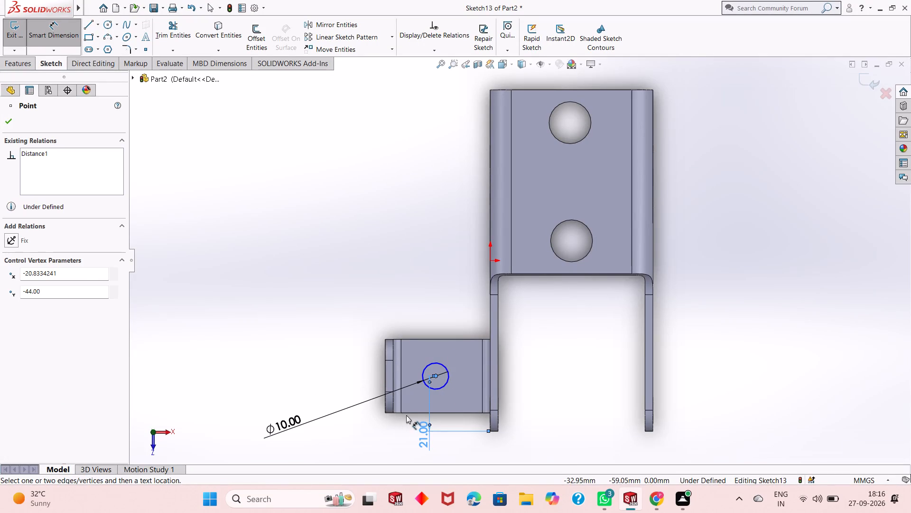
left_click(413, 413)
left_click(353, 412)
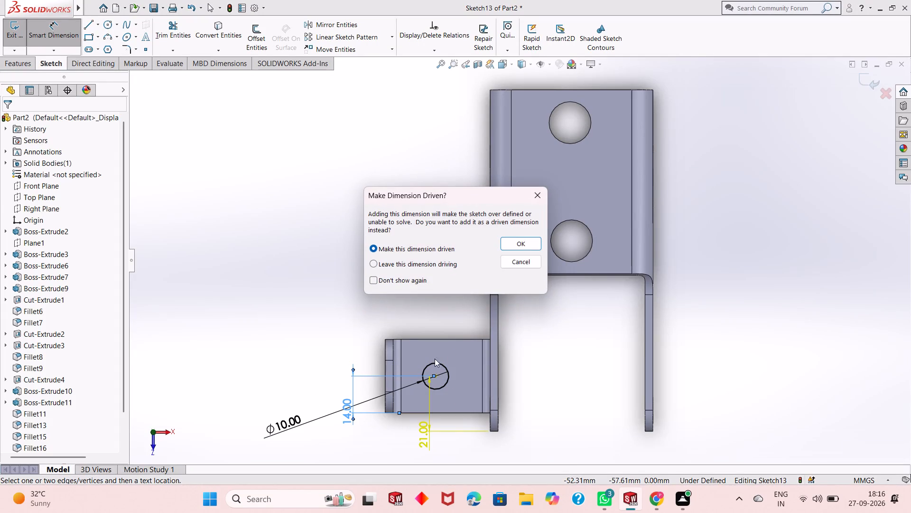
left_click(527, 242)
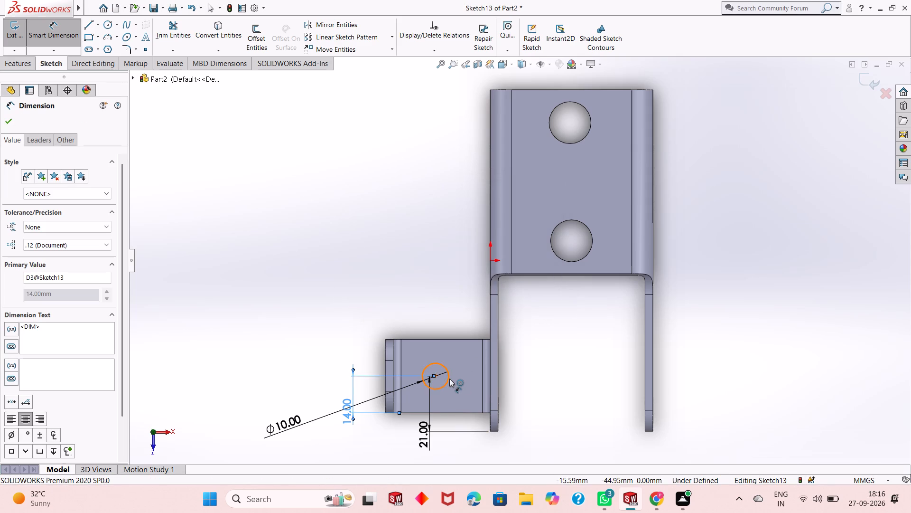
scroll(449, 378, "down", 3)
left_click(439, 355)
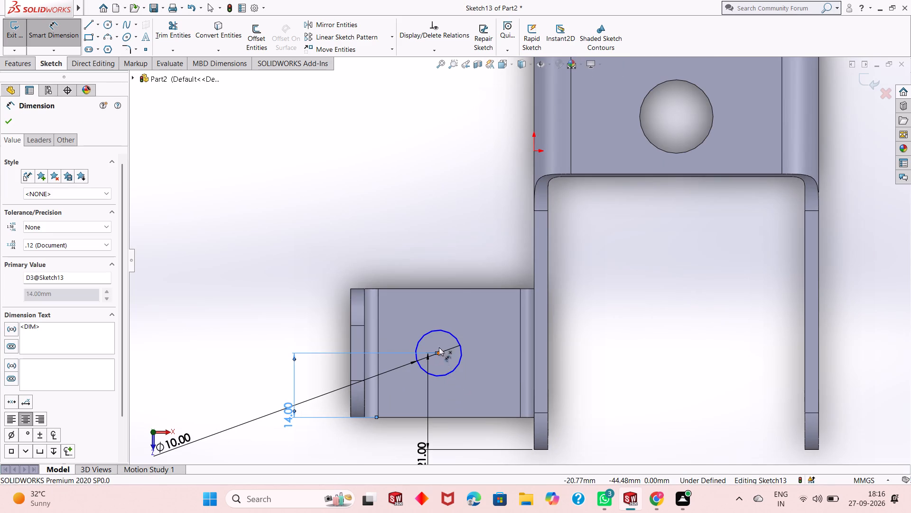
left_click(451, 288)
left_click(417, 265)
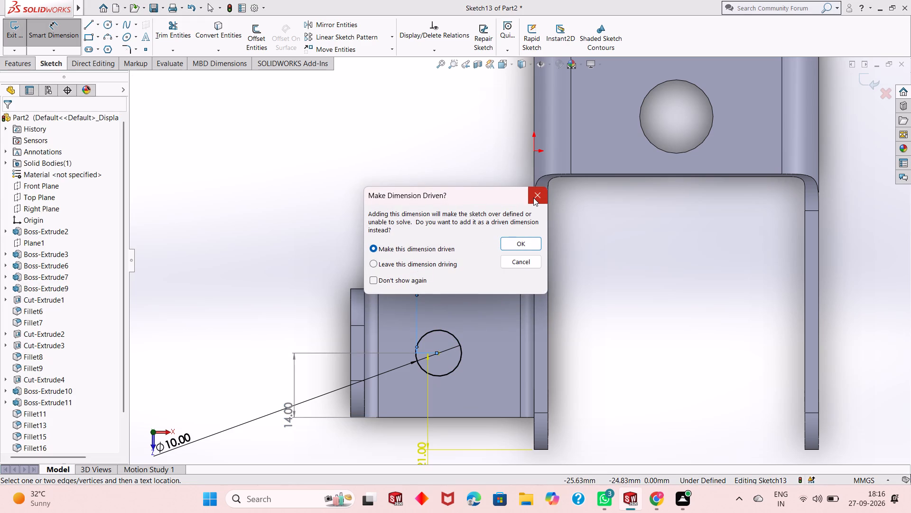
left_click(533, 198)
Dimension the horizontal distance between the circle's centre and the origin, keeping the distance as drawn.
scroll(468, 362, "up", 1)
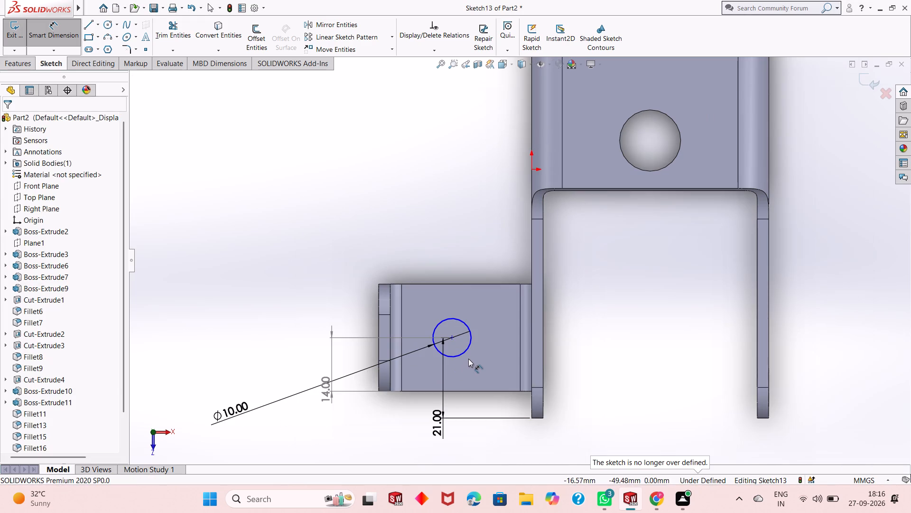
scroll(473, 355, "up", 1)
left_click(466, 326)
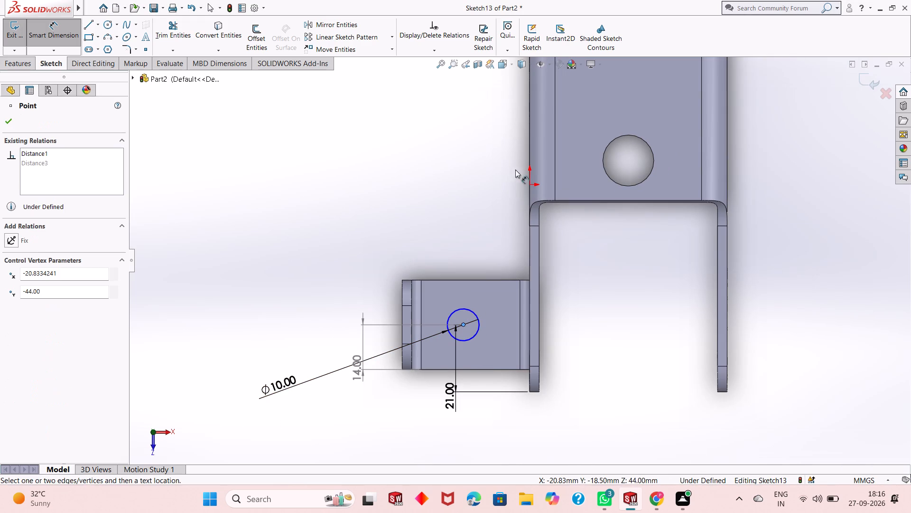
left_click(531, 187)
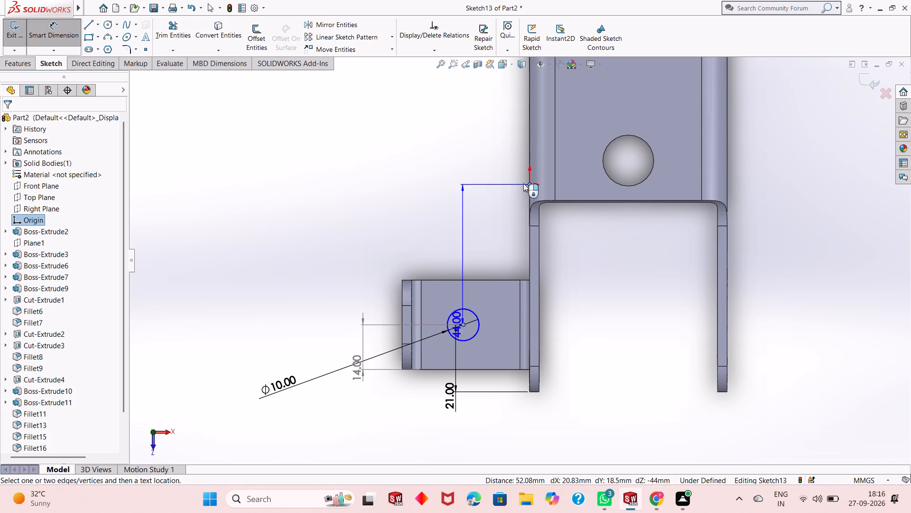
left_click(503, 181)
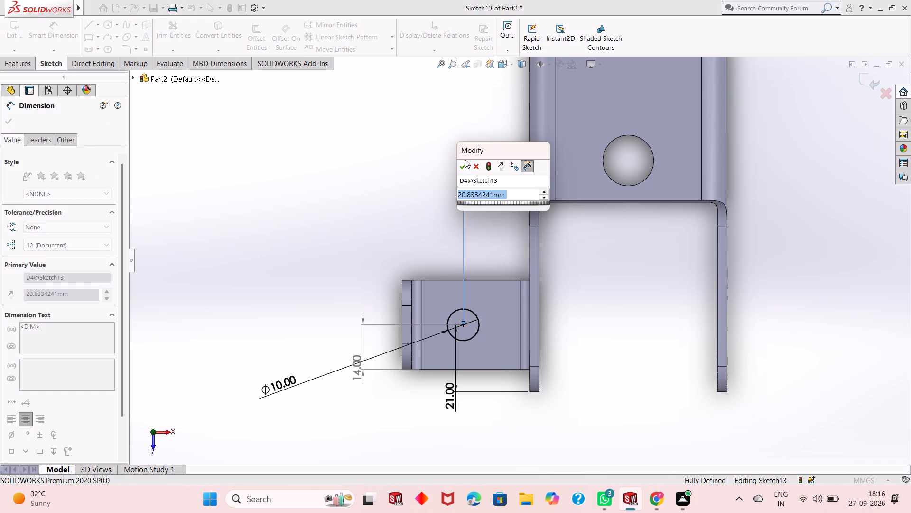
left_click(463, 163)
right_click(360, 171)
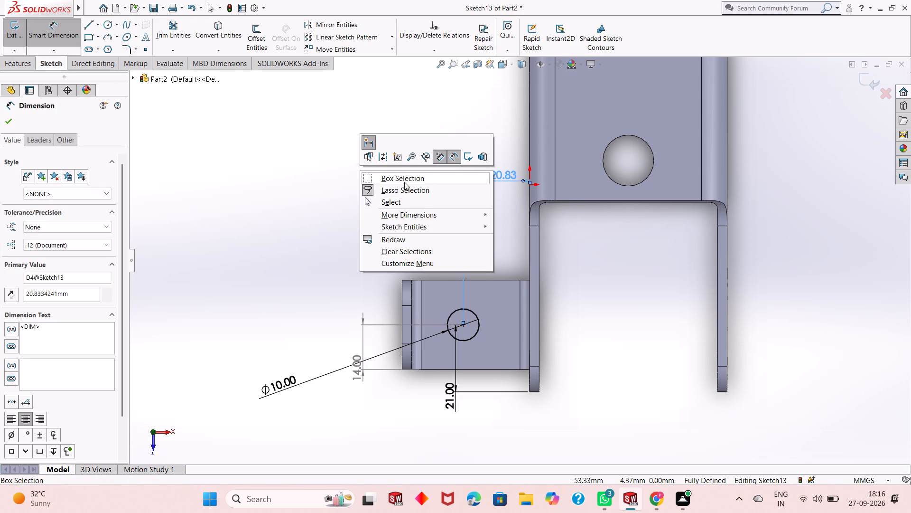
left_click(406, 199)
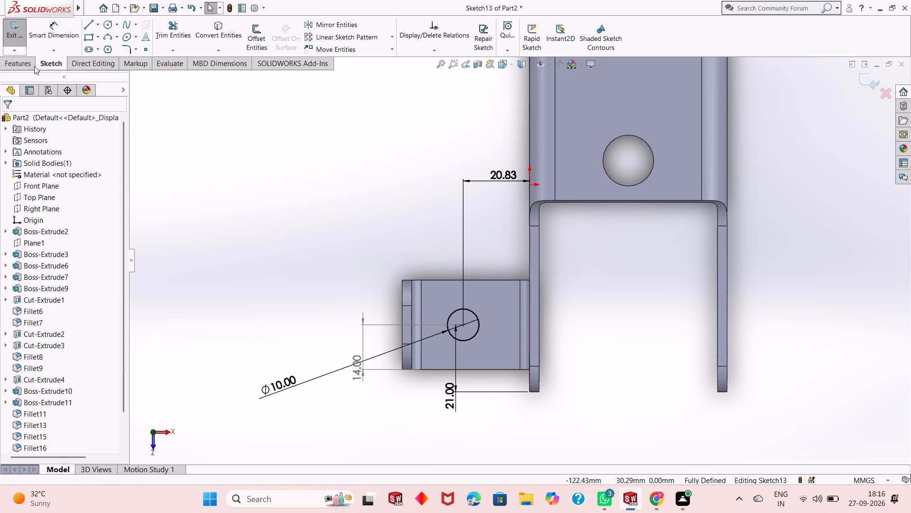
Cut the 10 mm circle through the hook arm with a blind Extruded Cut 3 mm deep.
left_click(25, 60)
left_click(156, 39)
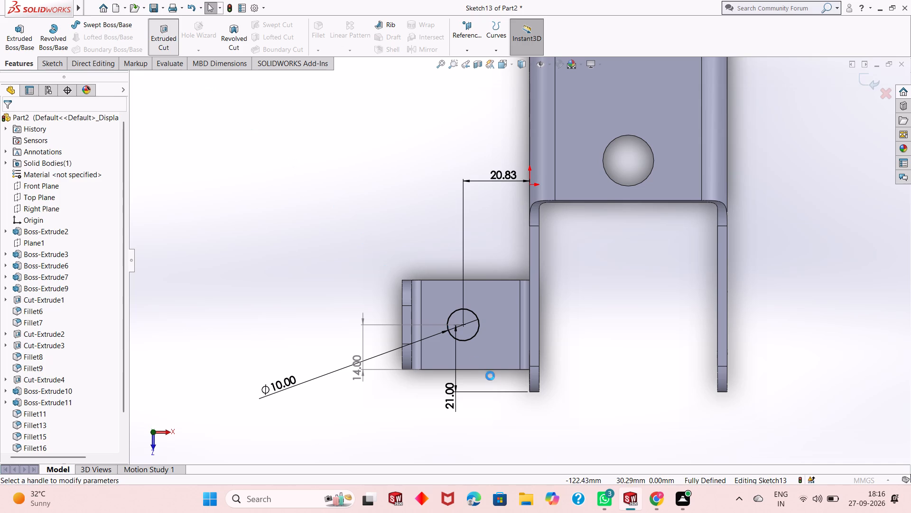
middle_click_drag(493, 415, 493, 308)
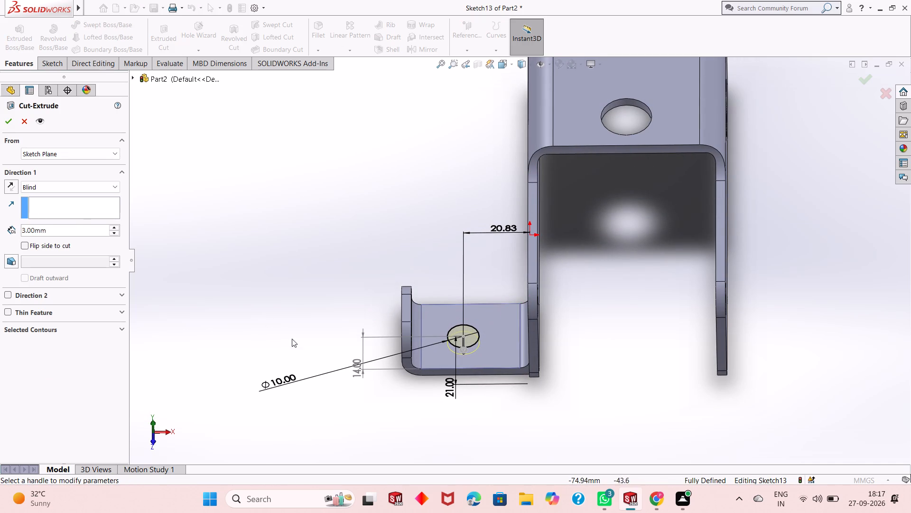
left_click(9, 123)
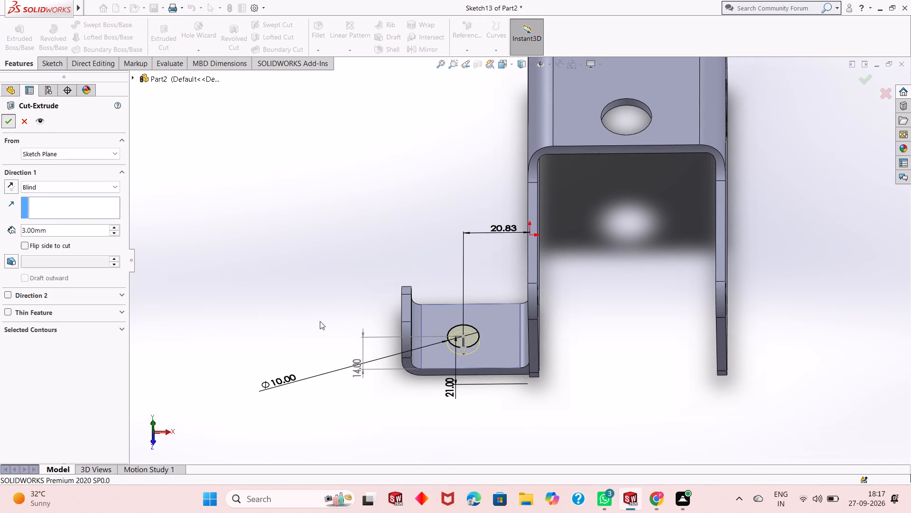
left_click(316, 313)
scroll(482, 383, "up", 1)
middle_click_drag(482, 384, 484, 356)
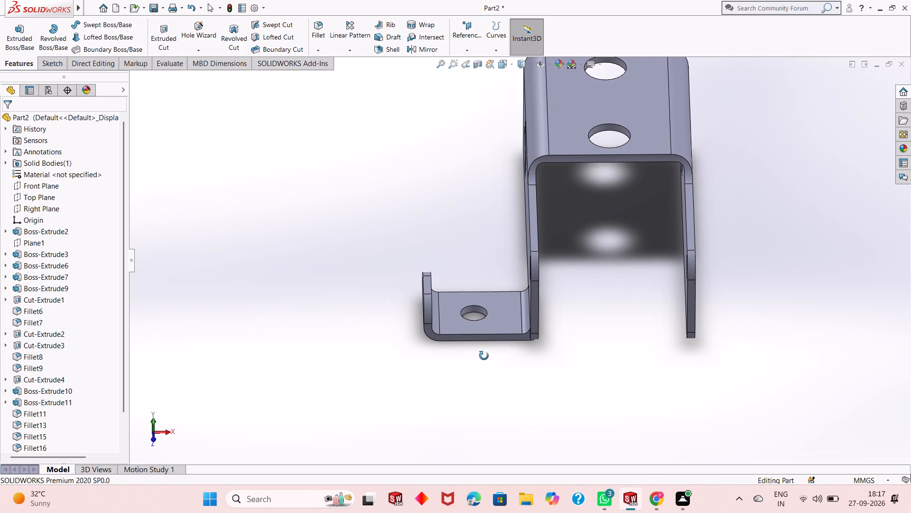
Examine the hook, its new hole and both bracket legs from several angles, including the corner where the hook meets the leg.
middle_click_drag(484, 356, 484, 336)
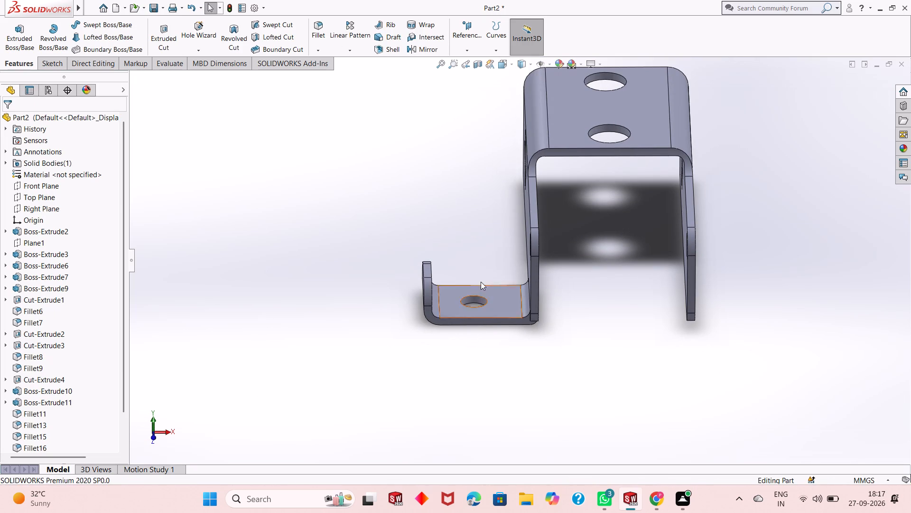
scroll(477, 275, "down", 2)
middle_click_drag(502, 378, 503, 334)
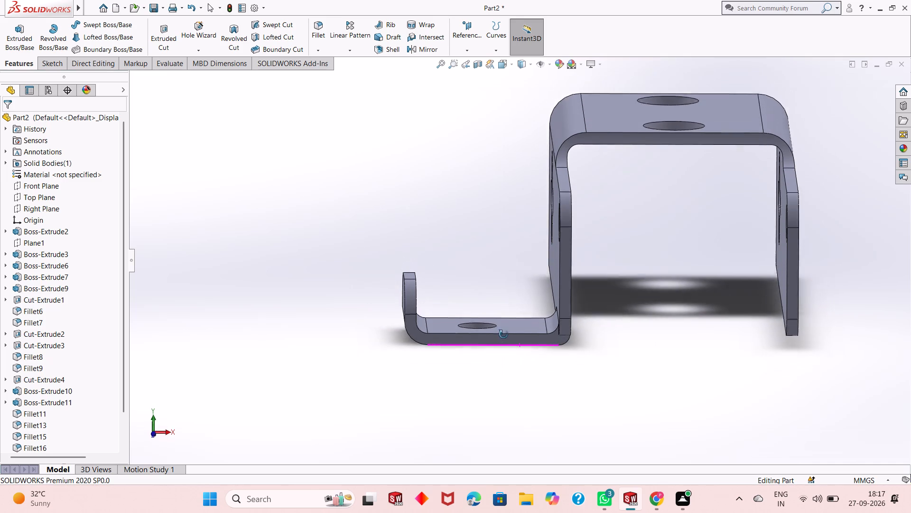
middle_click_drag(503, 334, 538, 355)
scroll(537, 356, "up", 3)
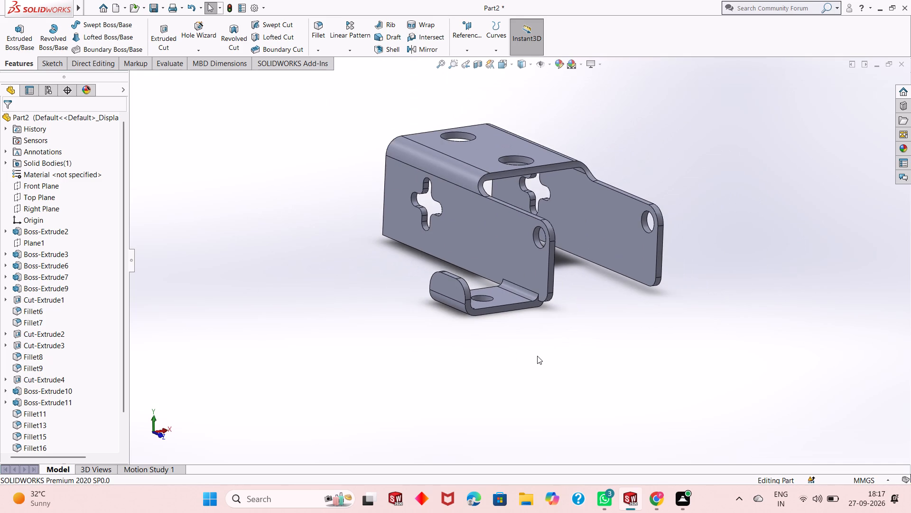
scroll(471, 202, "down", 2)
middle_click_drag(640, 346, 606, 334)
middle_click(605, 340)
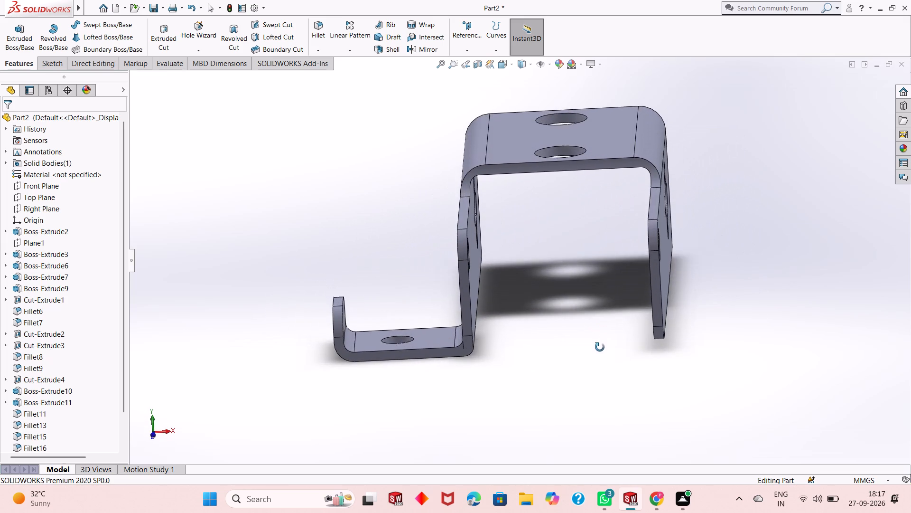
scroll(602, 334, "up", 2)
scroll(595, 200, "down", 2)
middle_click_drag(543, 317, 550, 315)
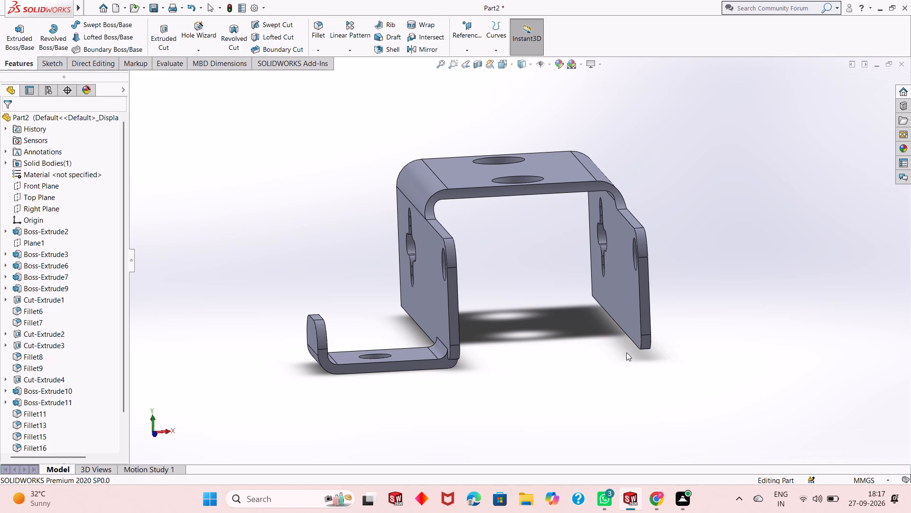
scroll(624, 333, "down", 1)
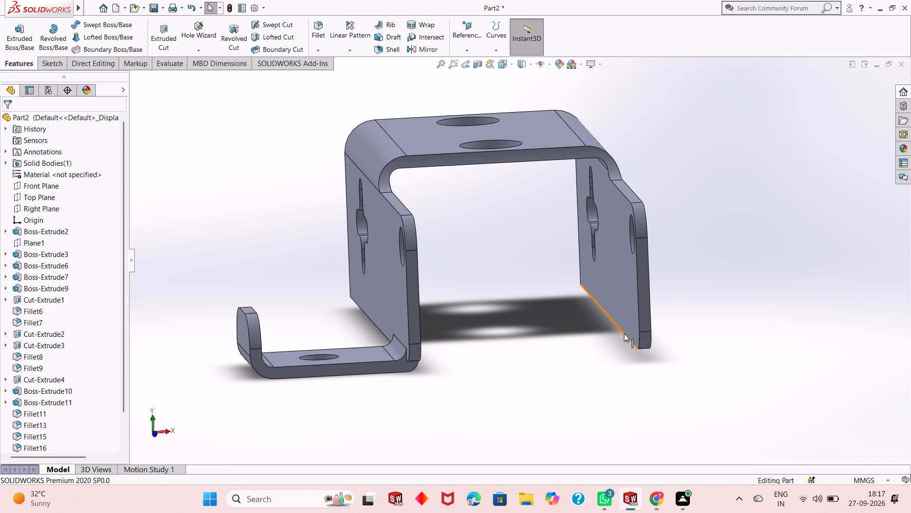
scroll(436, 374, "down", 2)
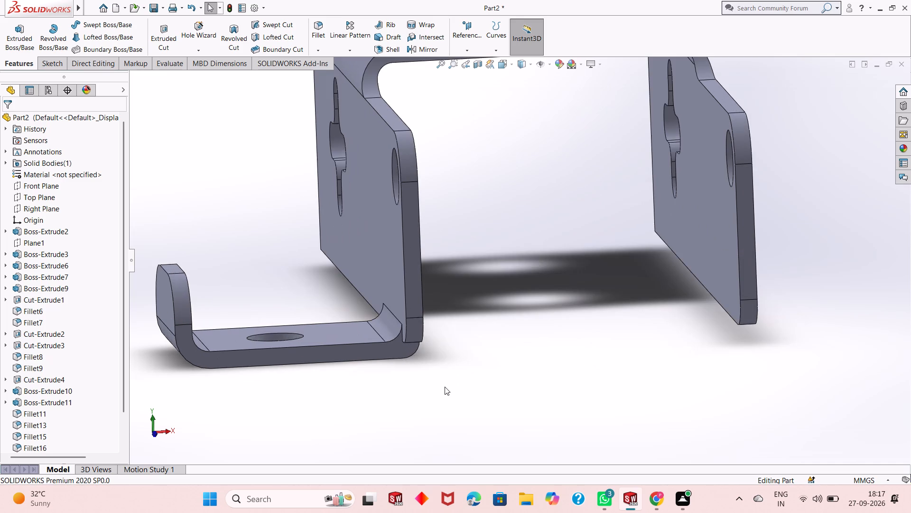
middle_click_drag(446, 389, 437, 371)
scroll(422, 364, "down", 2)
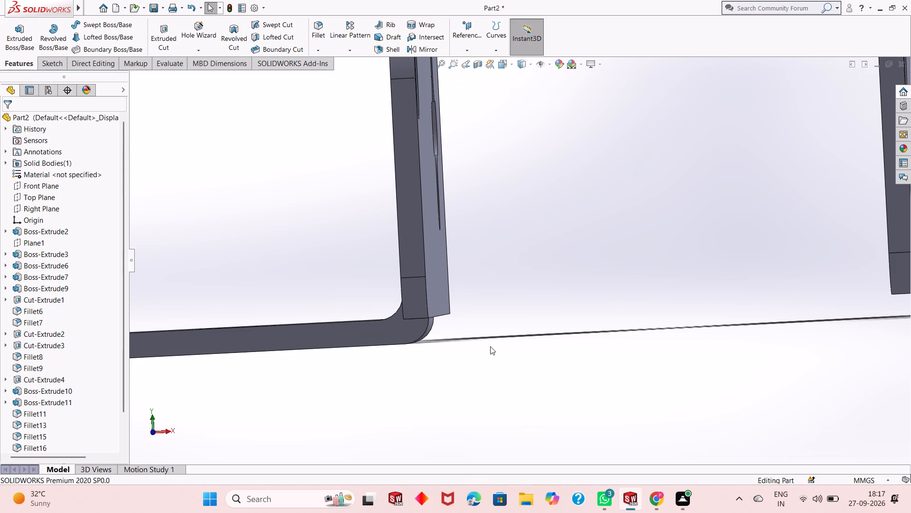
scroll(490, 346, "up", 3)
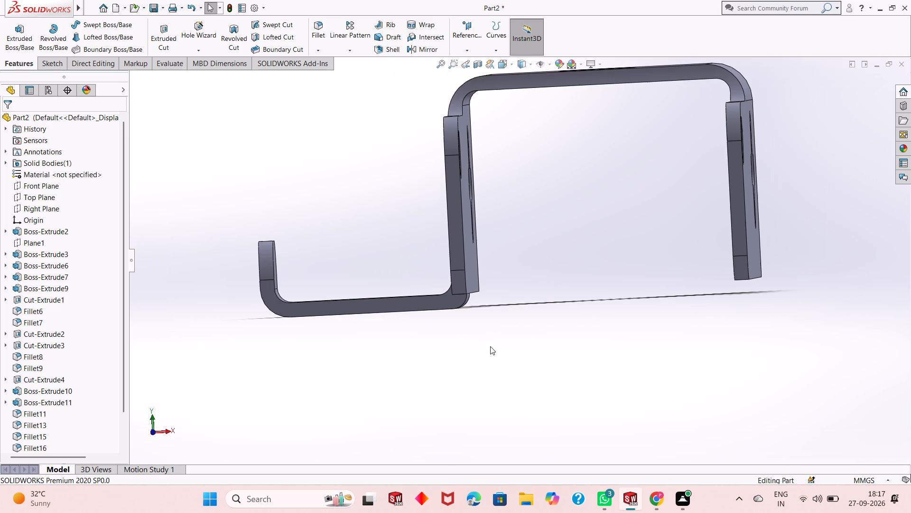
middle_click_drag(489, 316, 498, 319)
scroll(498, 319, "up", 1)
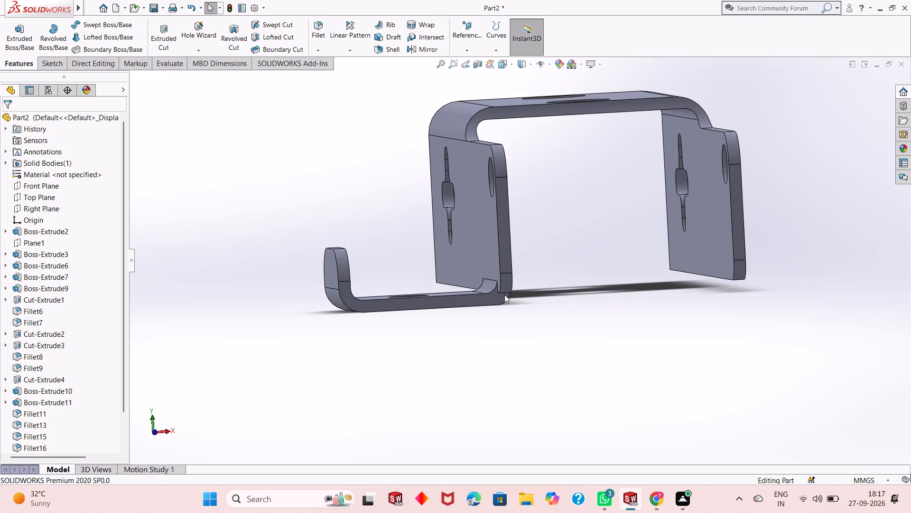
middle_click_drag(505, 294, 490, 332)
scroll(490, 332, "up", 2)
middle_click_drag(494, 324, 509, 319)
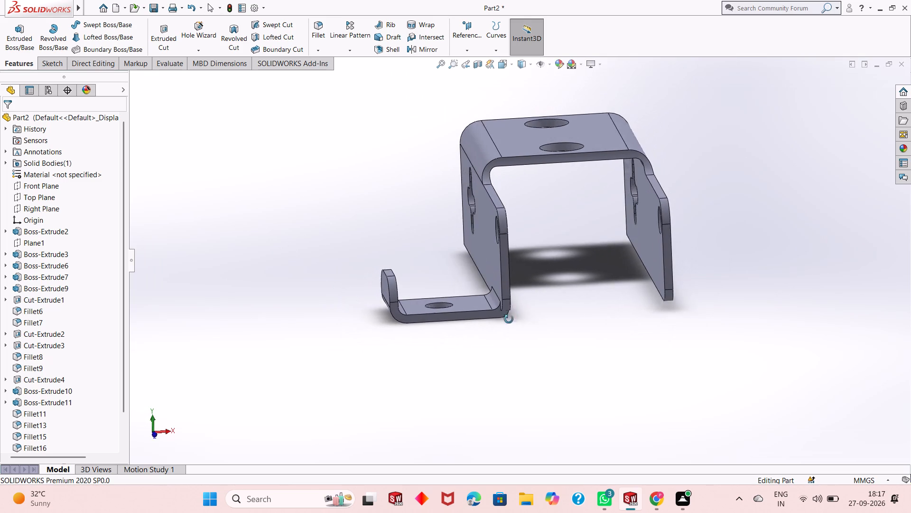
middle_click_drag(509, 319, 509, 322)
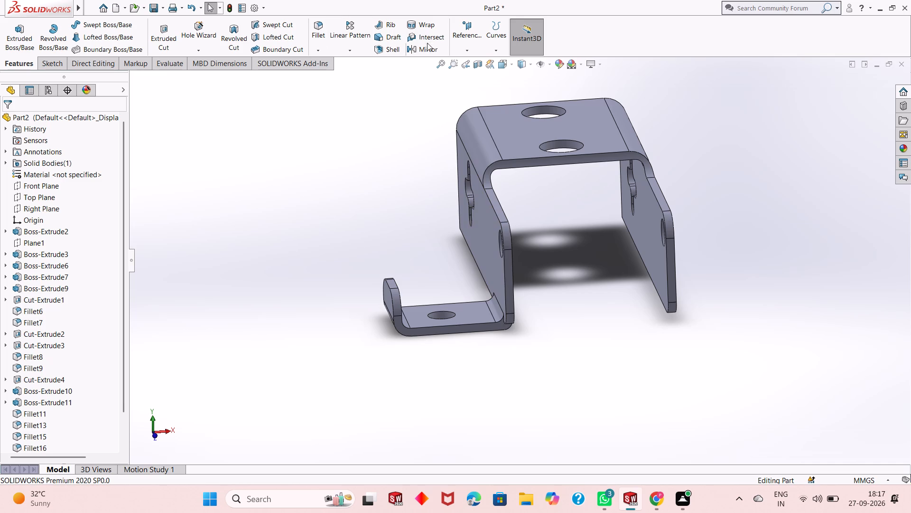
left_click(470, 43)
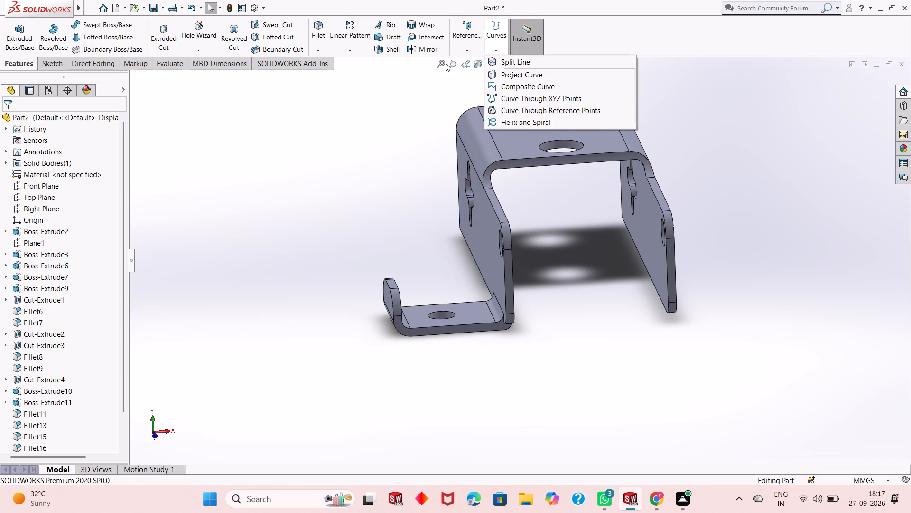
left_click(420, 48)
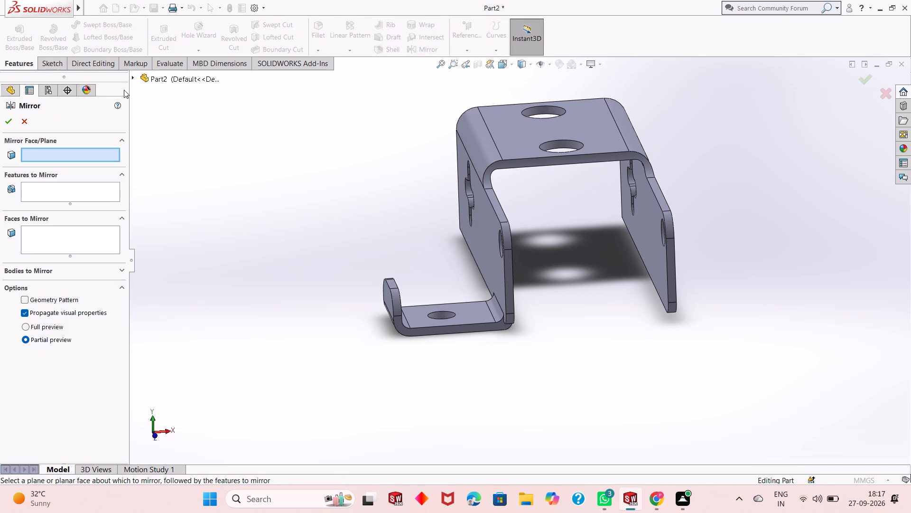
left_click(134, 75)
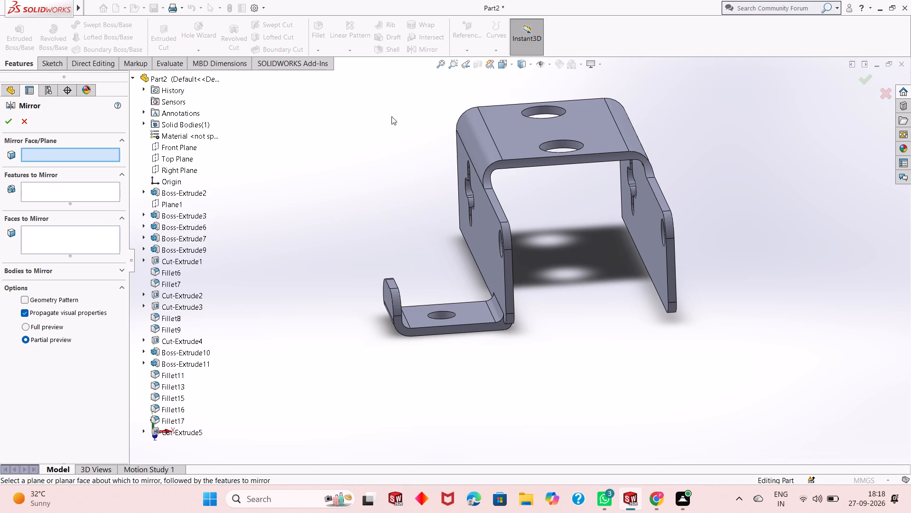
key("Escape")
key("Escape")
Create a reference plane offset 31 mm from the Right Plane, between the two bracket legs.
left_click(464, 40)
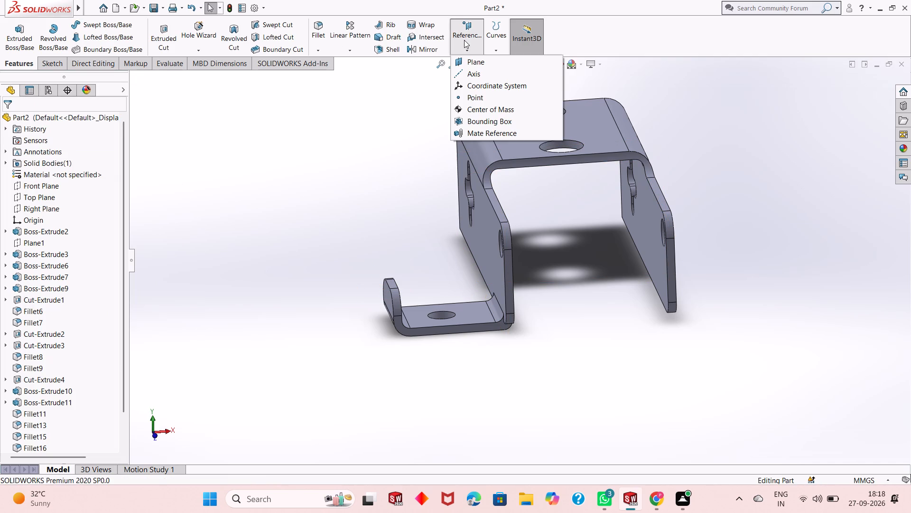
left_click(472, 65)
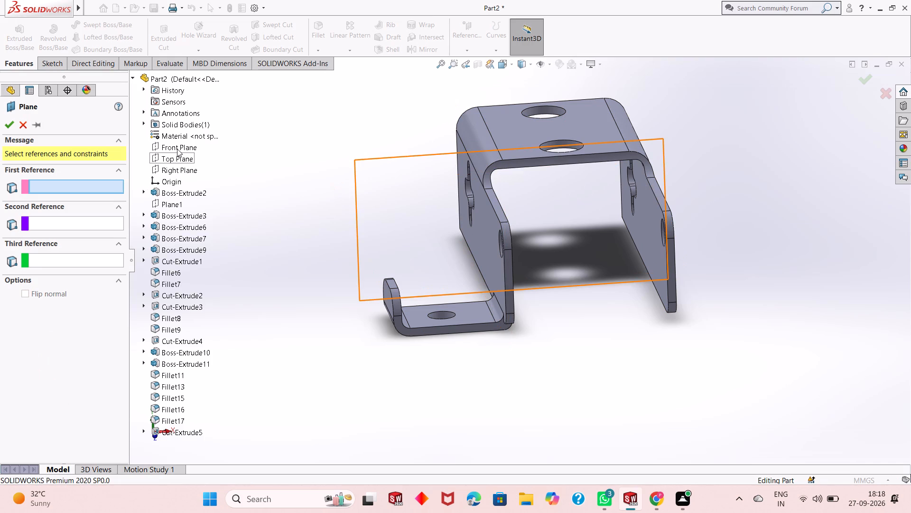
left_click(179, 169)
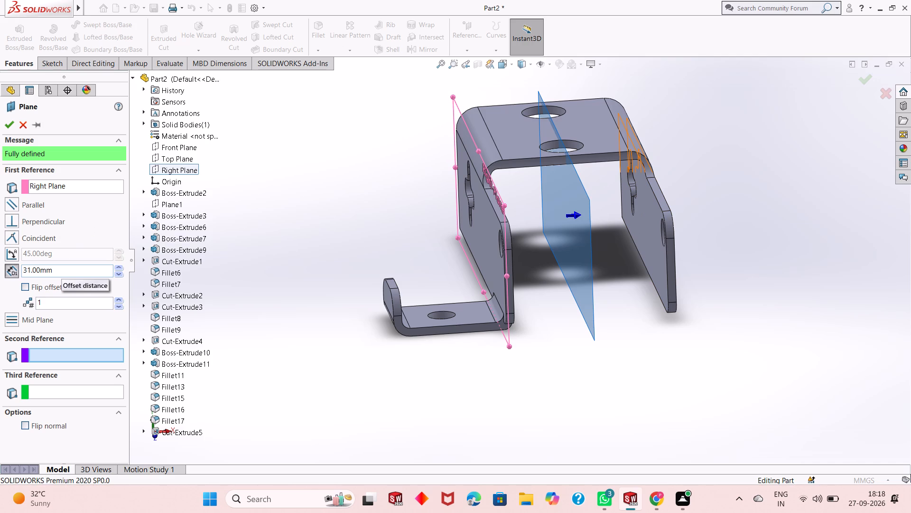
key("Return")
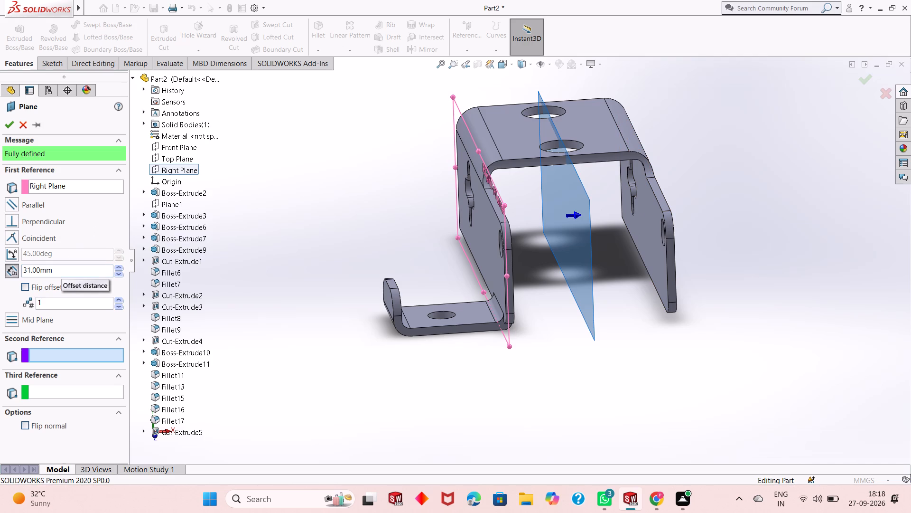
left_click(8, 121)
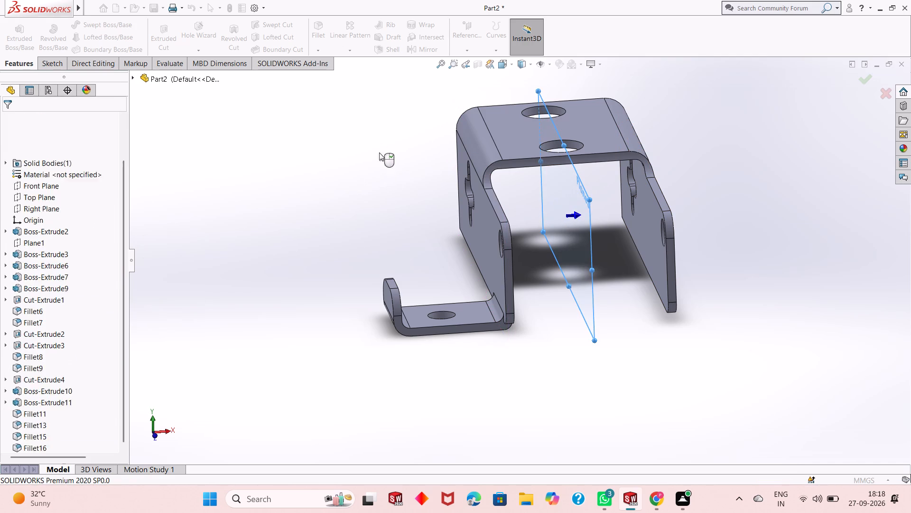
Try to mirror Boss-Extrude10, Boss-Extrude11, Fillet11, Fillet13, Fillet15, Fillet16, Fillet17 and Cut-Extrude5 about the new plane between the legs.
left_click(421, 49)
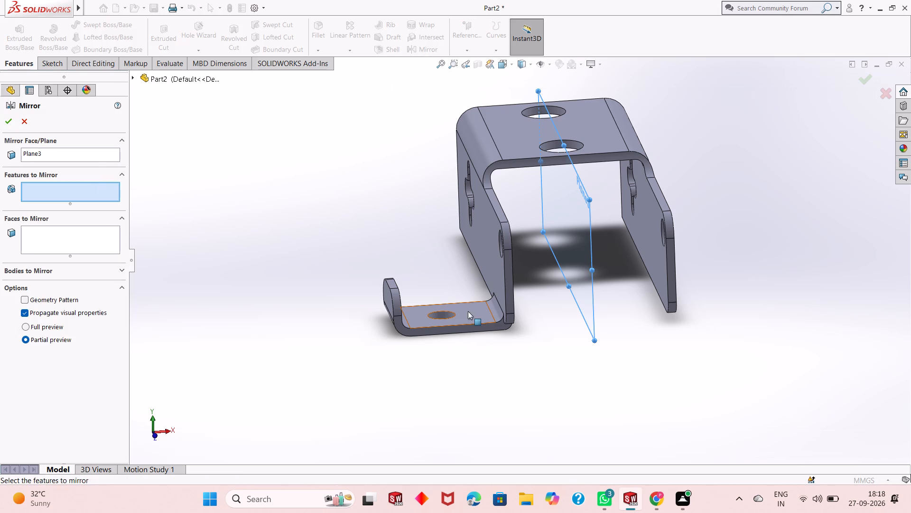
left_click(147, 78)
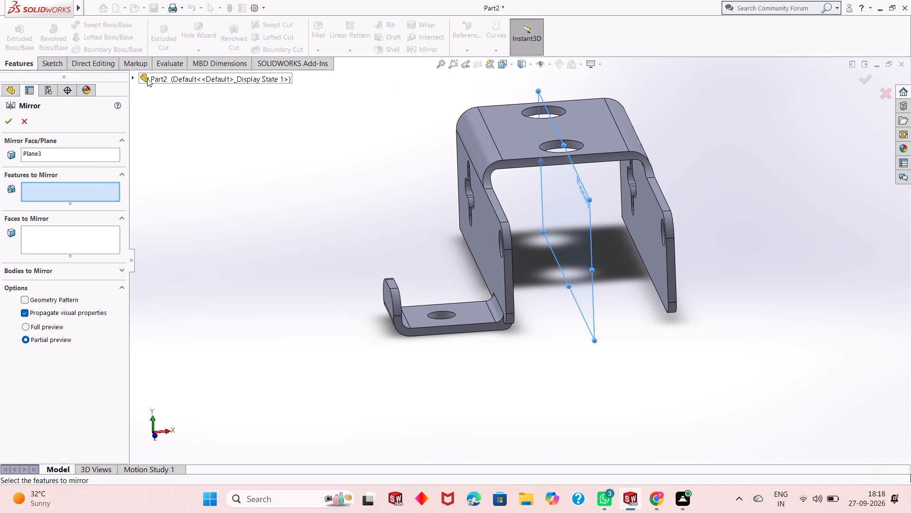
left_click(140, 77)
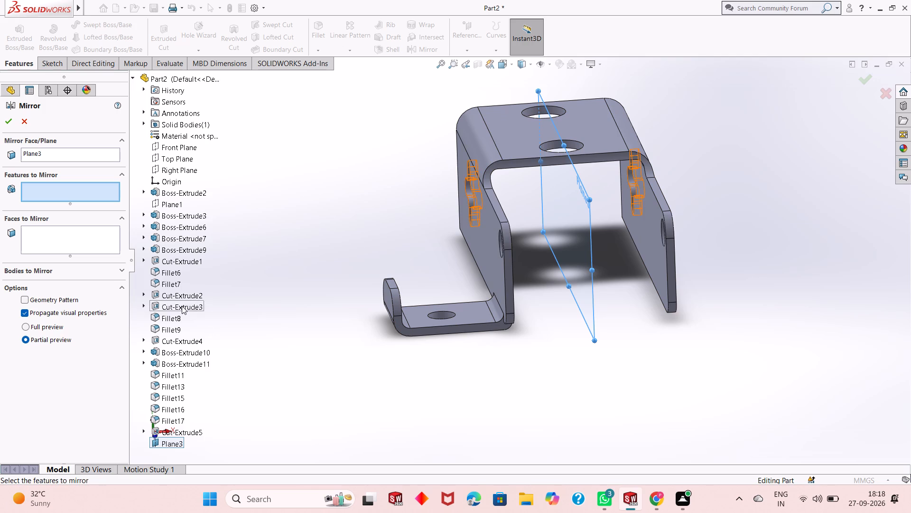
scroll(182, 306, "down", 4)
scroll(183, 311, "up", 3)
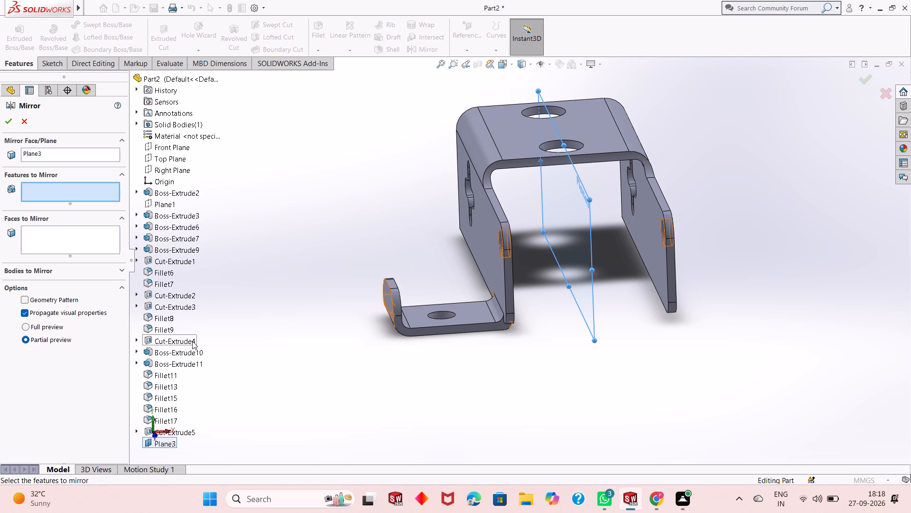
left_click(198, 354)
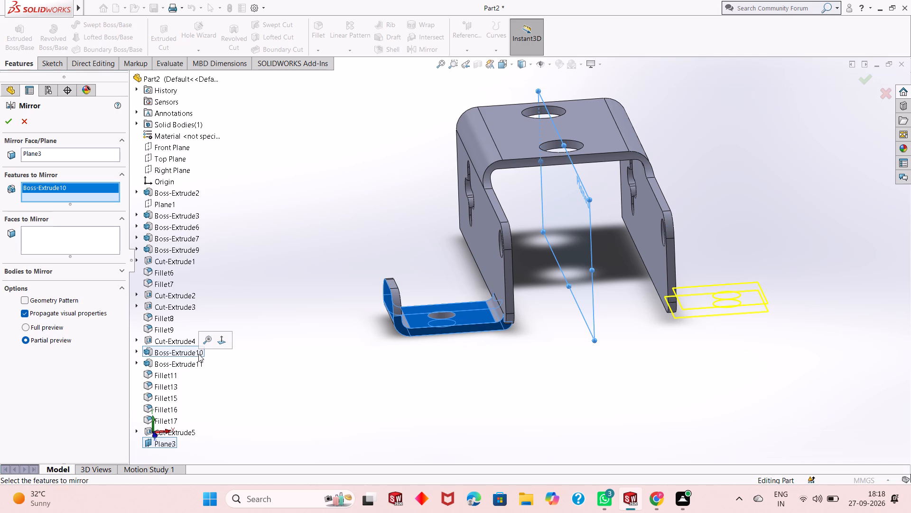
left_click(193, 364)
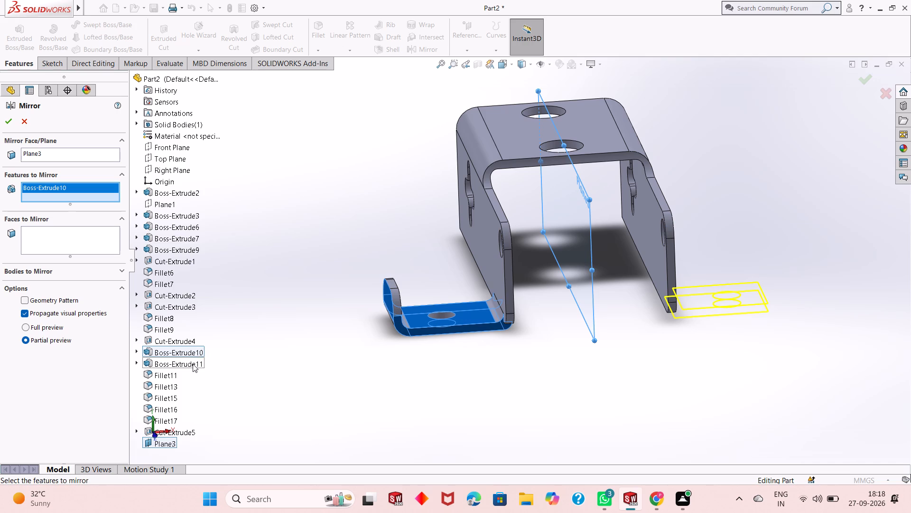
left_click(193, 364)
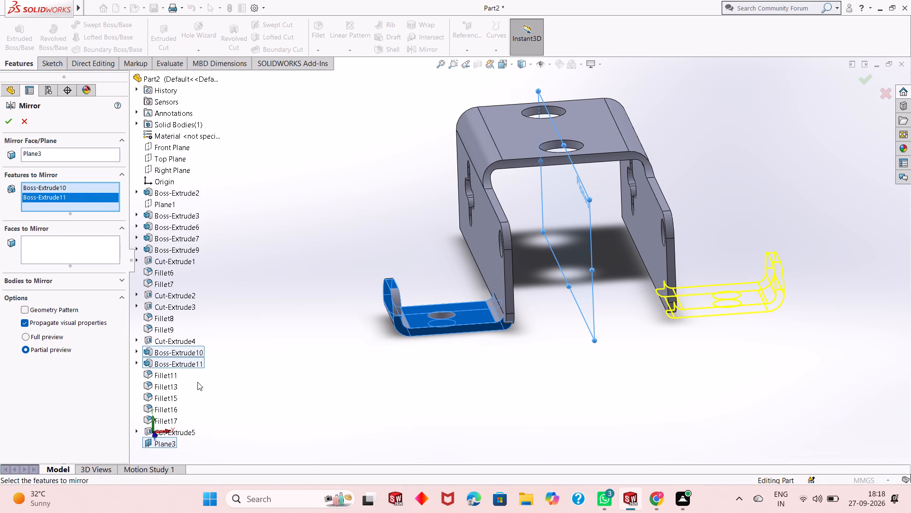
left_click(176, 373)
left_click(167, 389)
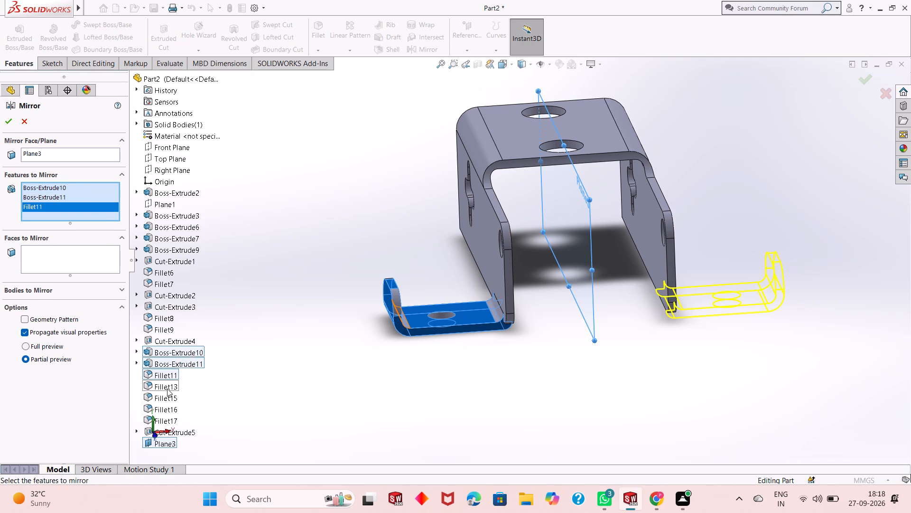
left_click(167, 389)
left_click(167, 396)
left_click(167, 396)
double_click(168, 408)
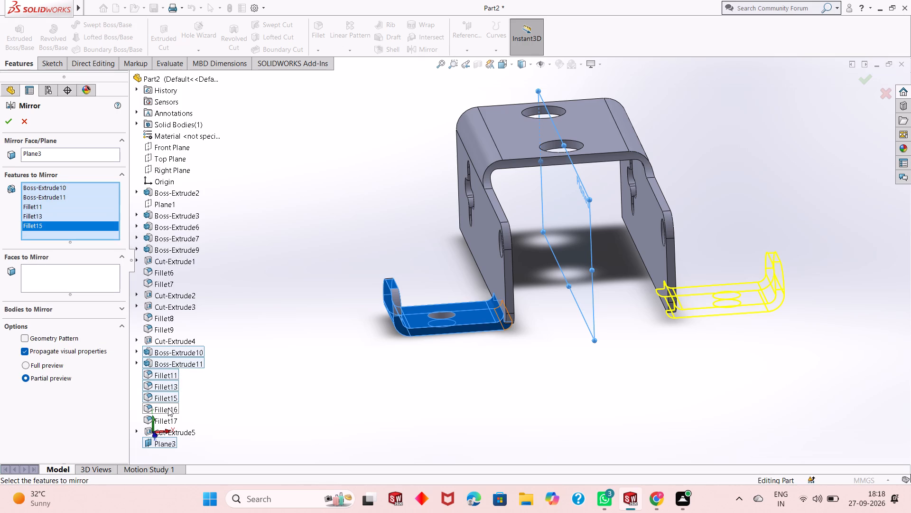
double_click(177, 420)
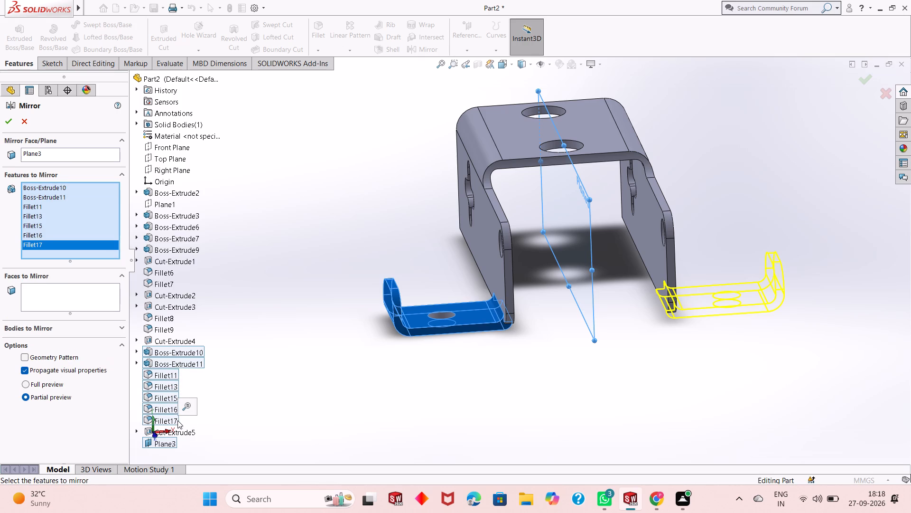
scroll(187, 433, "down", 2)
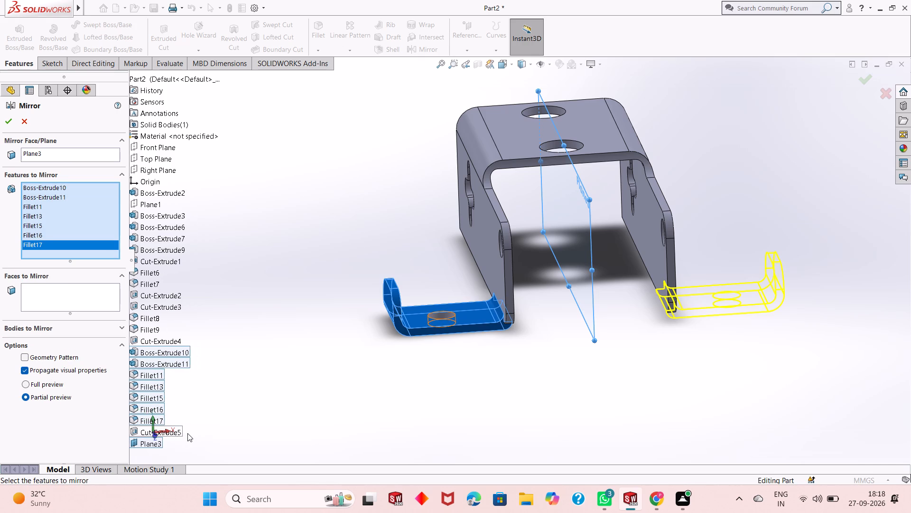
scroll(187, 433, "up", 3)
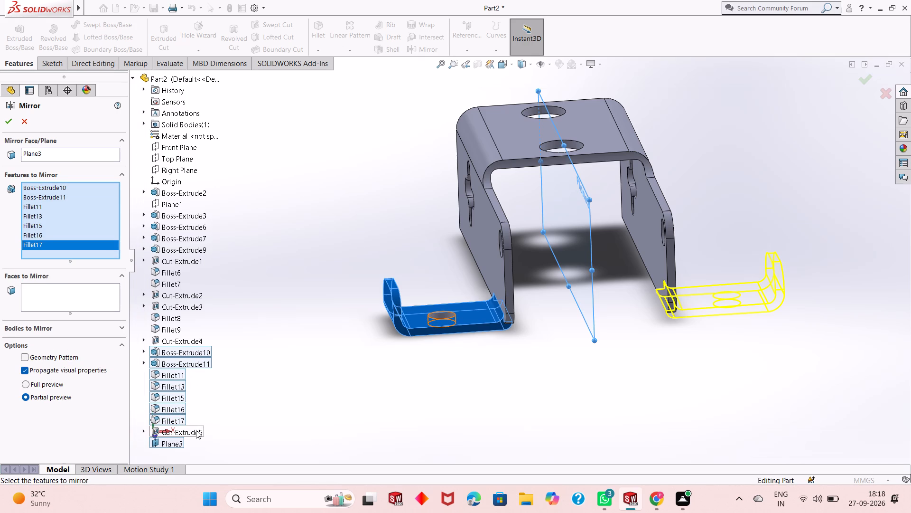
left_click(196, 431)
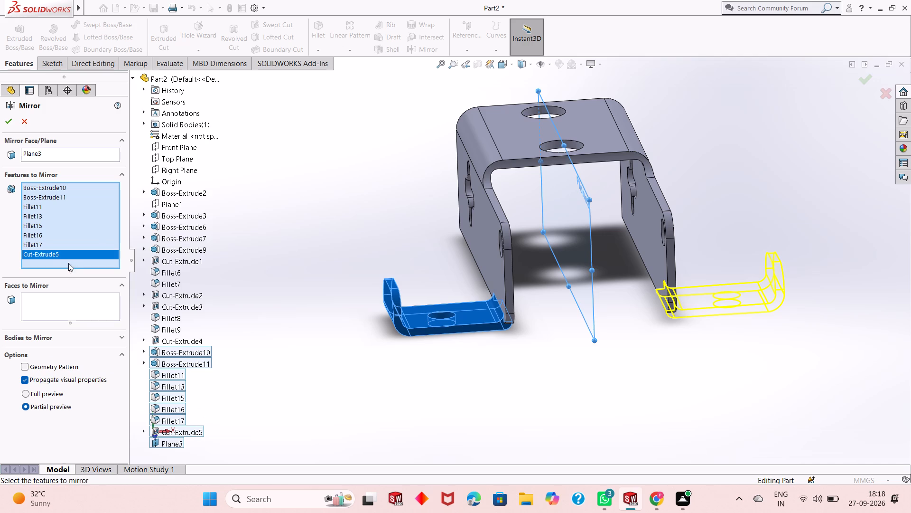
left_click(13, 121)
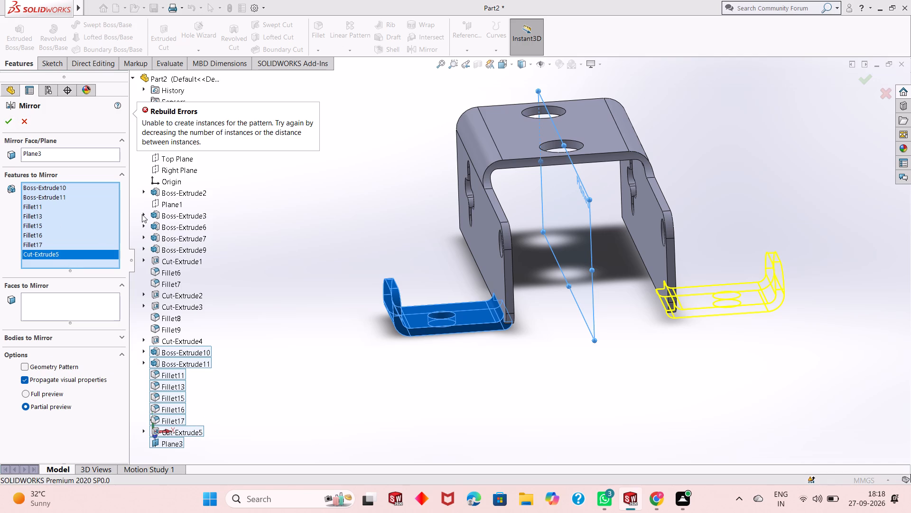
Remove the hole cut and all fillets from the mirror selection and mirror only Boss-Extrude10 and Boss-Extrude11 about the central plane.
left_click(186, 434)
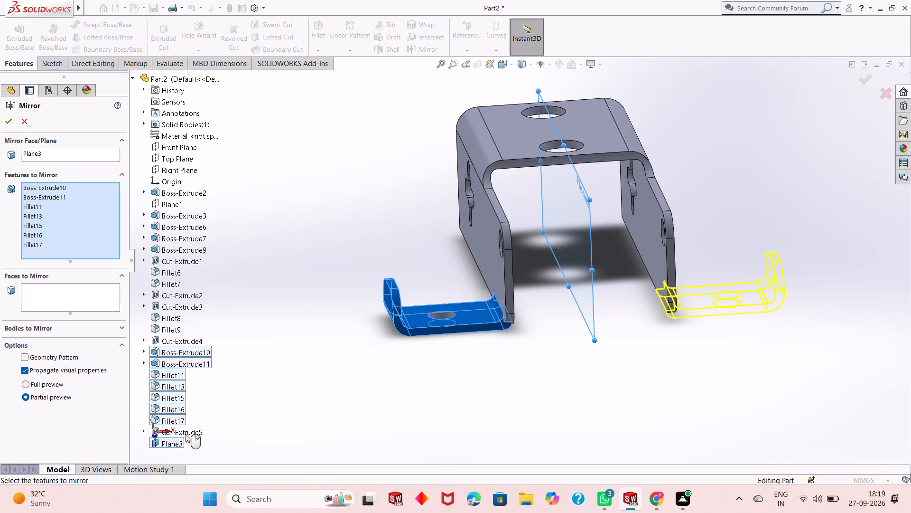
left_click(9, 120)
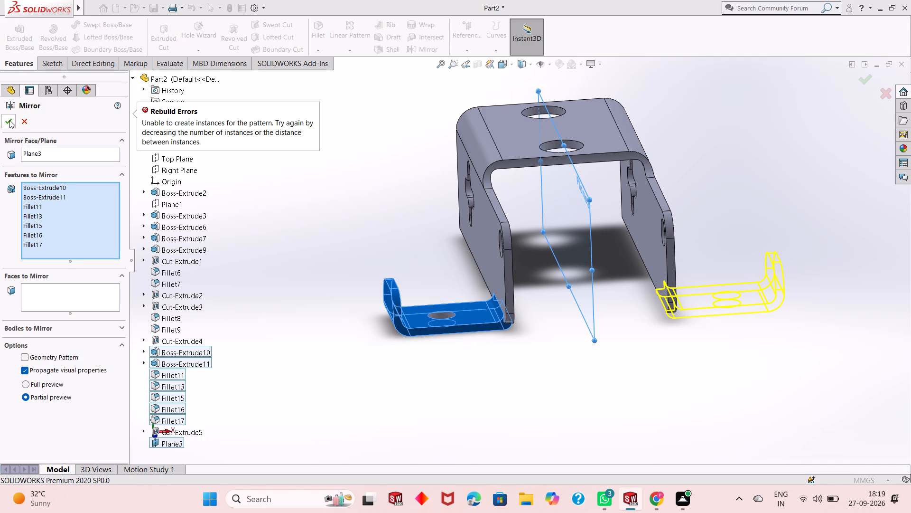
left_click(181, 418)
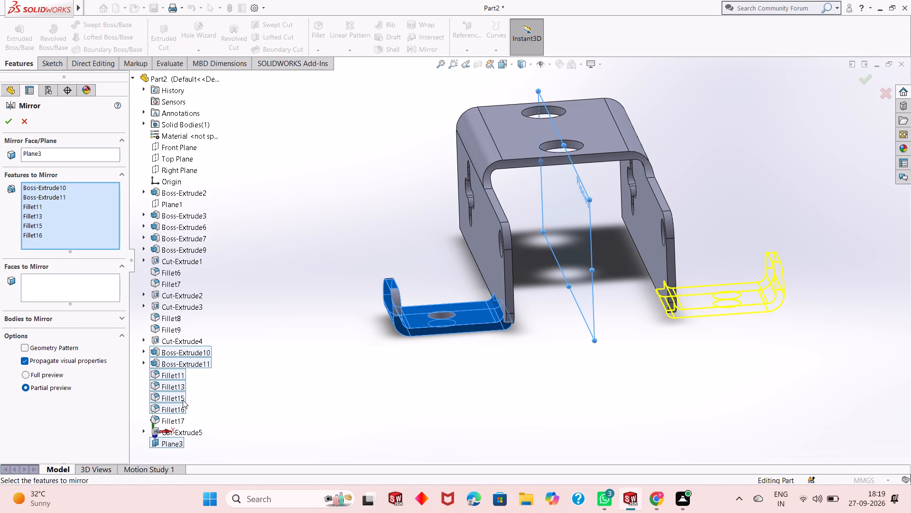
left_click(180, 407)
left_click(180, 399)
left_click(179, 382)
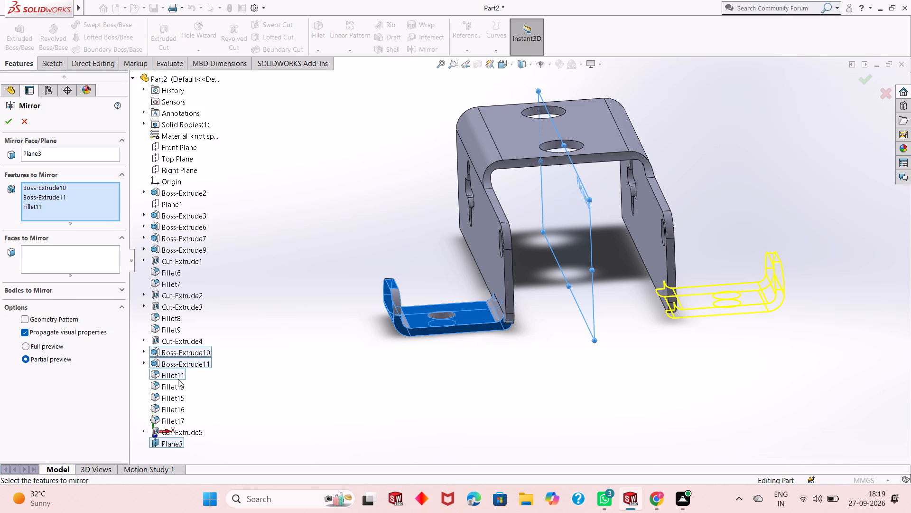
left_click(178, 379)
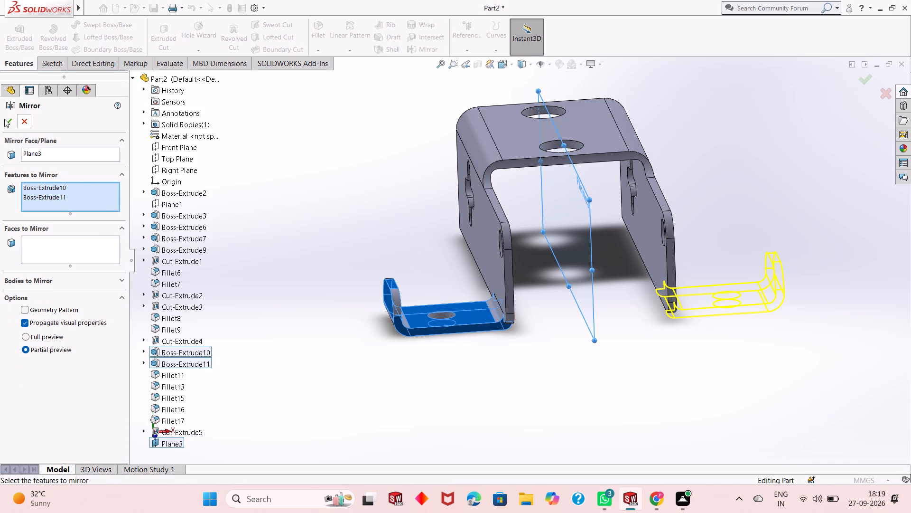
left_click(4, 119)
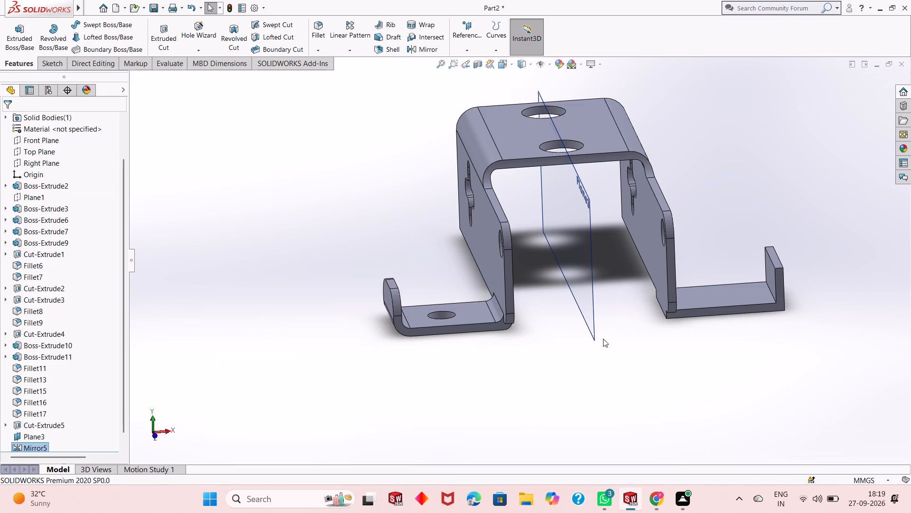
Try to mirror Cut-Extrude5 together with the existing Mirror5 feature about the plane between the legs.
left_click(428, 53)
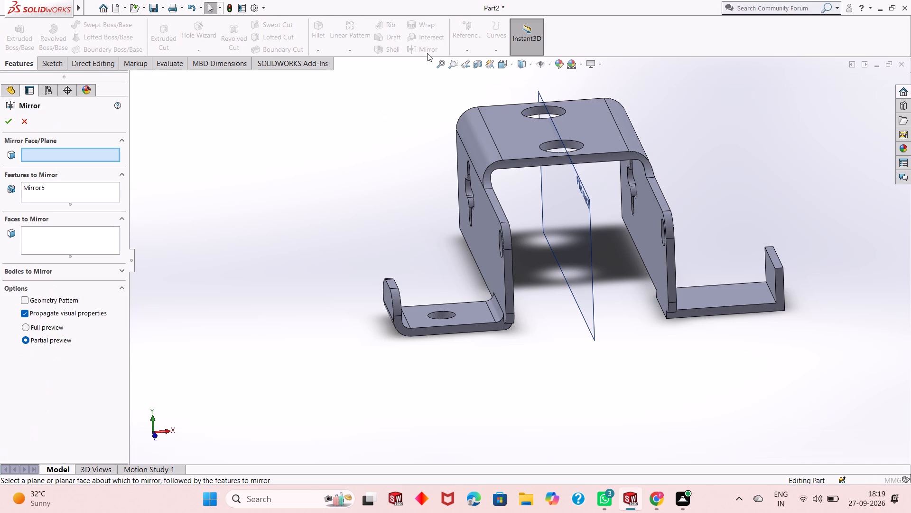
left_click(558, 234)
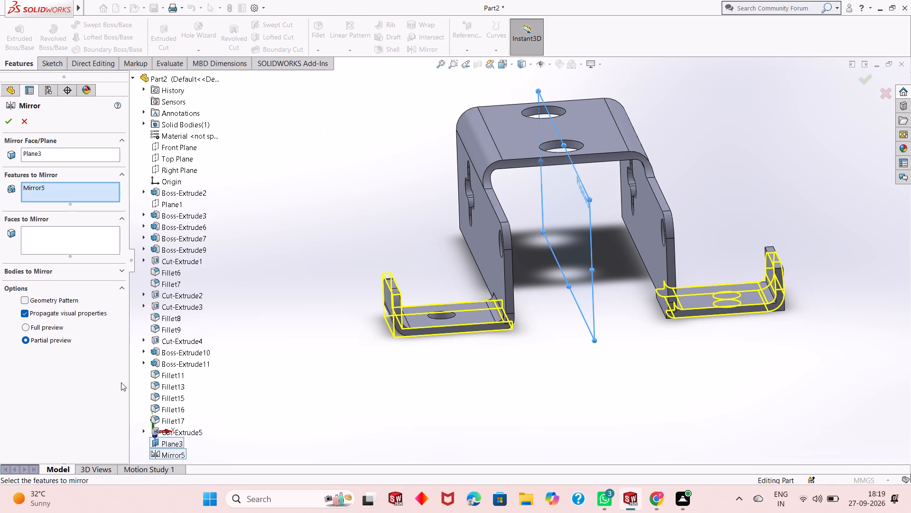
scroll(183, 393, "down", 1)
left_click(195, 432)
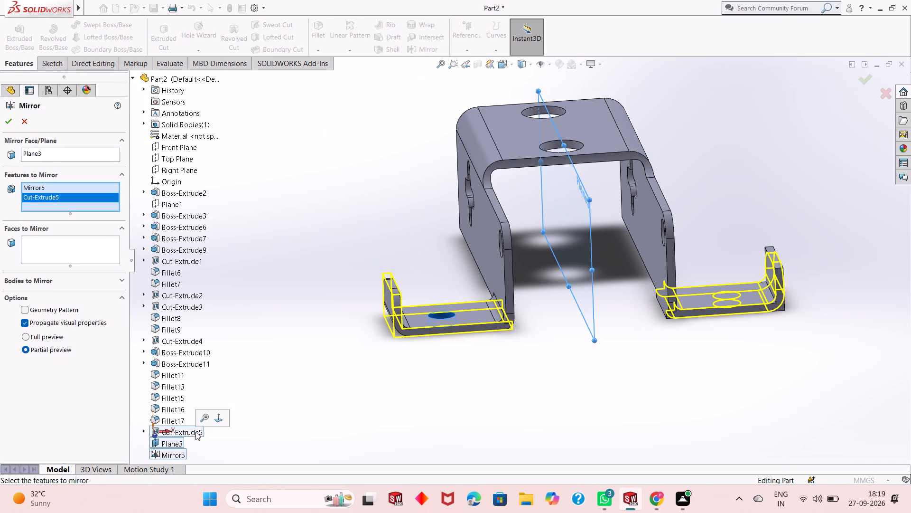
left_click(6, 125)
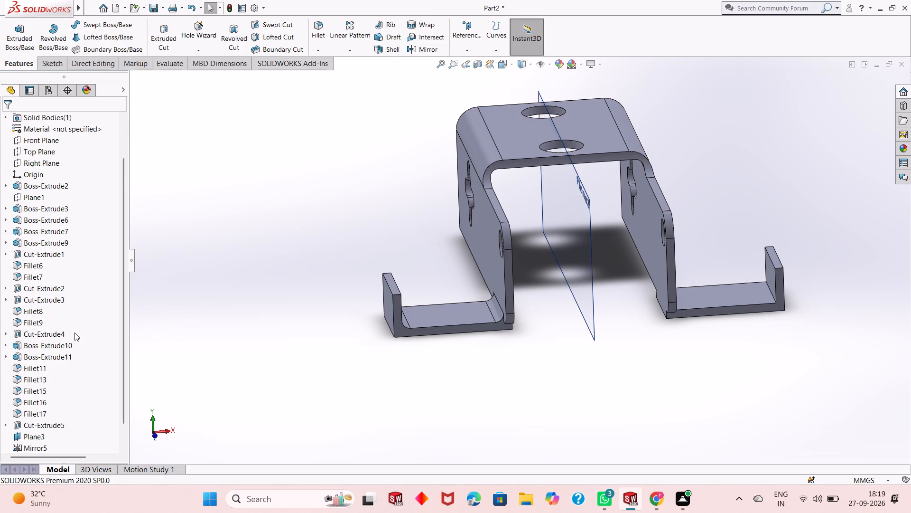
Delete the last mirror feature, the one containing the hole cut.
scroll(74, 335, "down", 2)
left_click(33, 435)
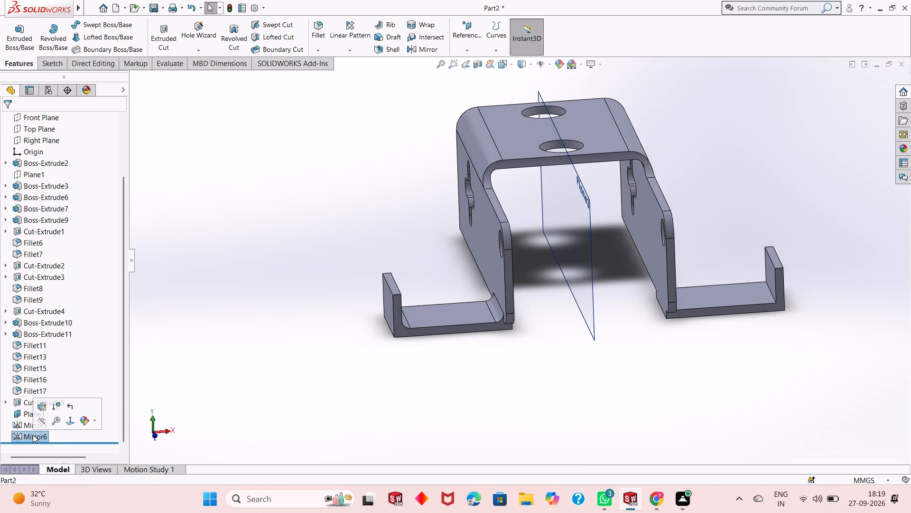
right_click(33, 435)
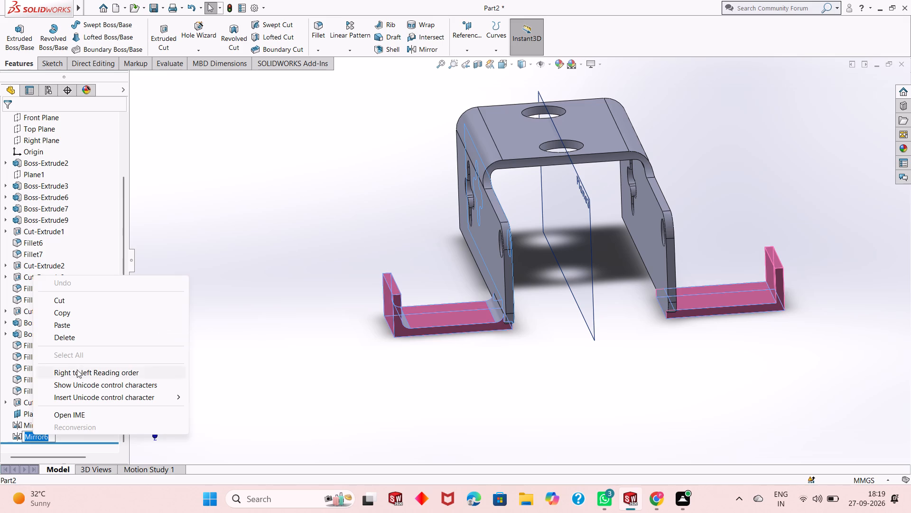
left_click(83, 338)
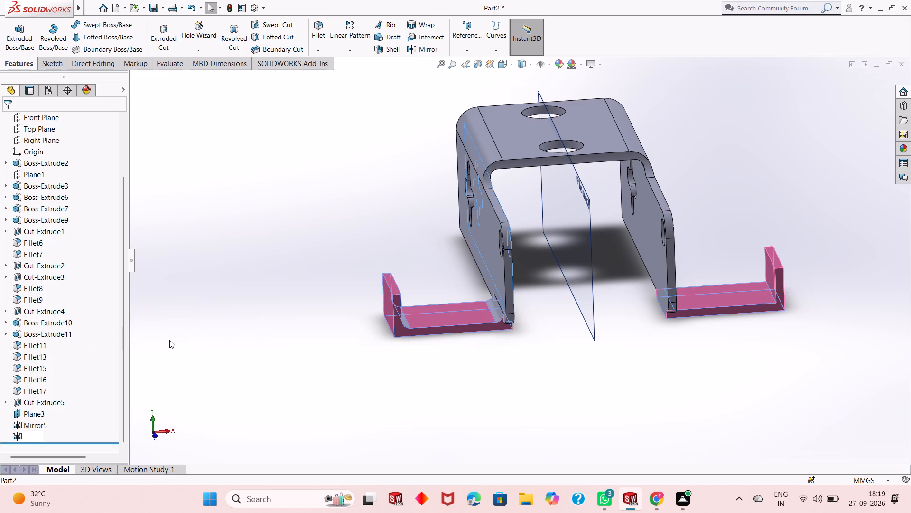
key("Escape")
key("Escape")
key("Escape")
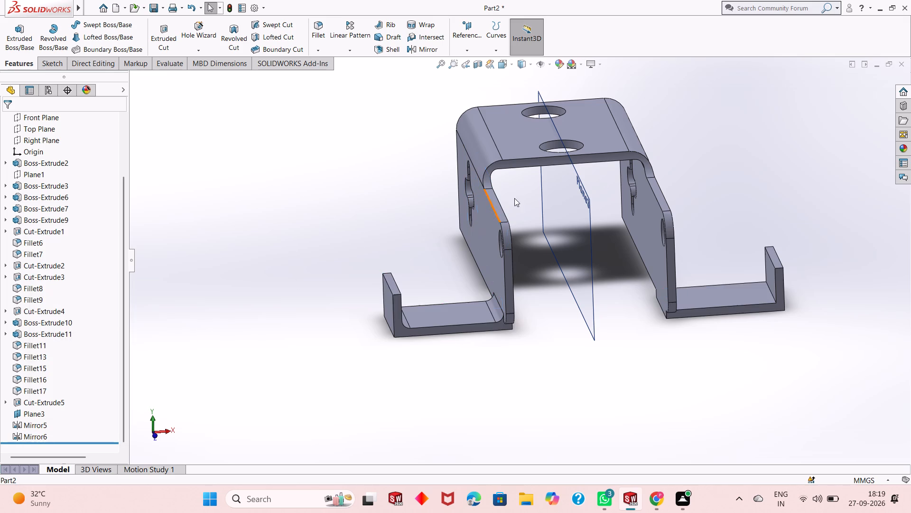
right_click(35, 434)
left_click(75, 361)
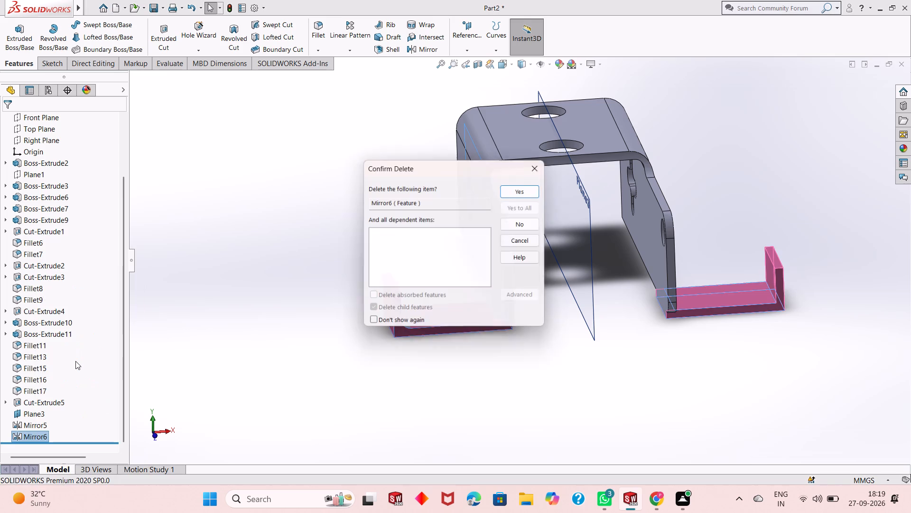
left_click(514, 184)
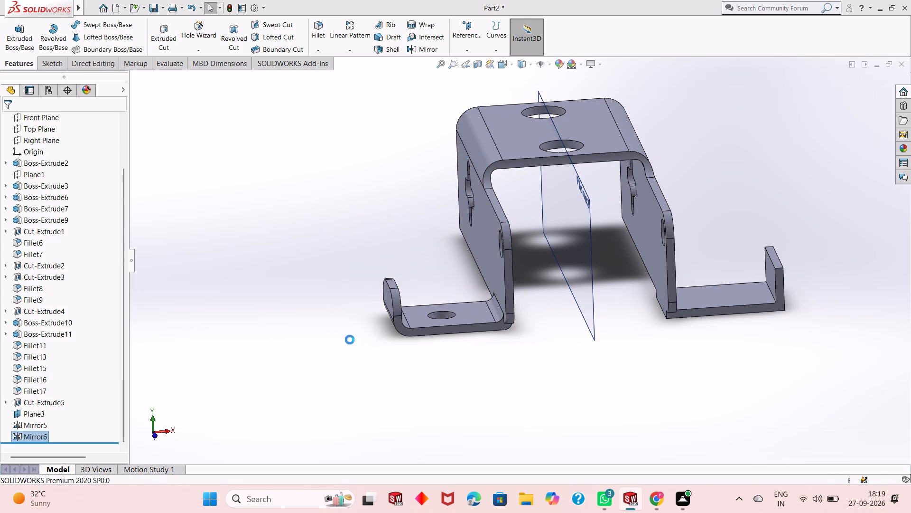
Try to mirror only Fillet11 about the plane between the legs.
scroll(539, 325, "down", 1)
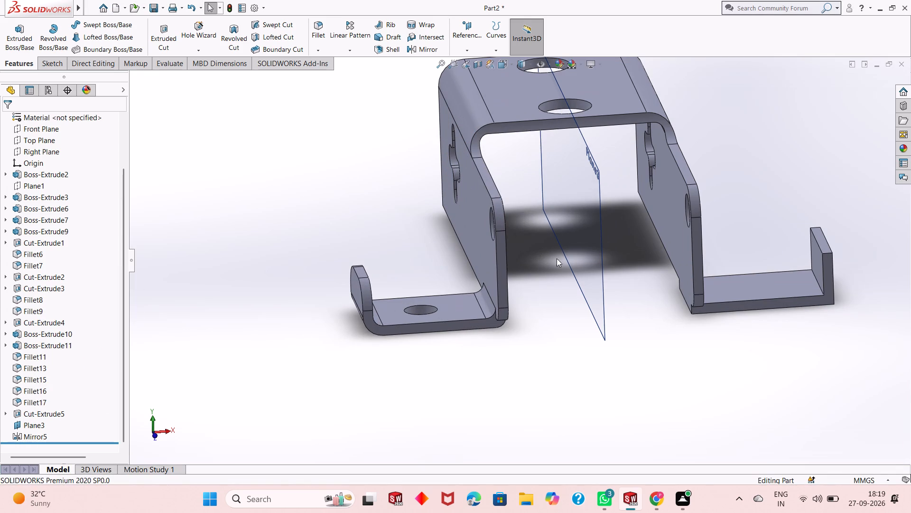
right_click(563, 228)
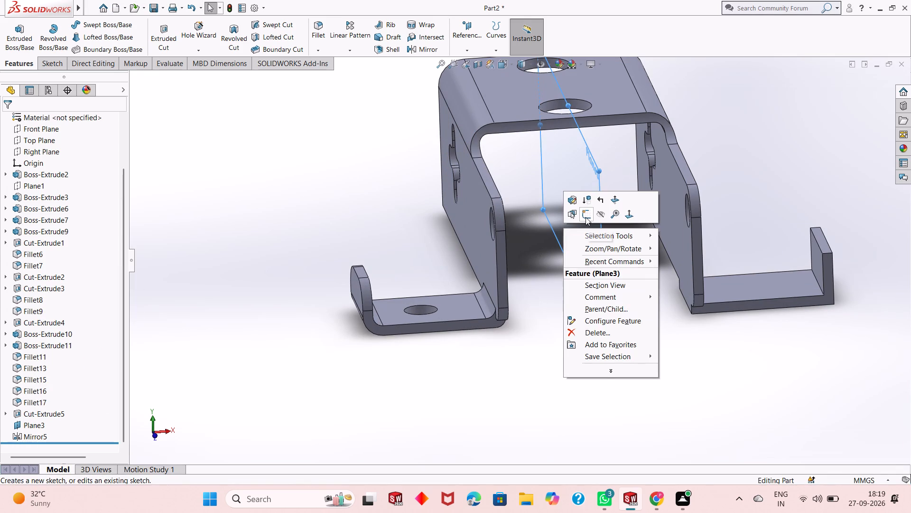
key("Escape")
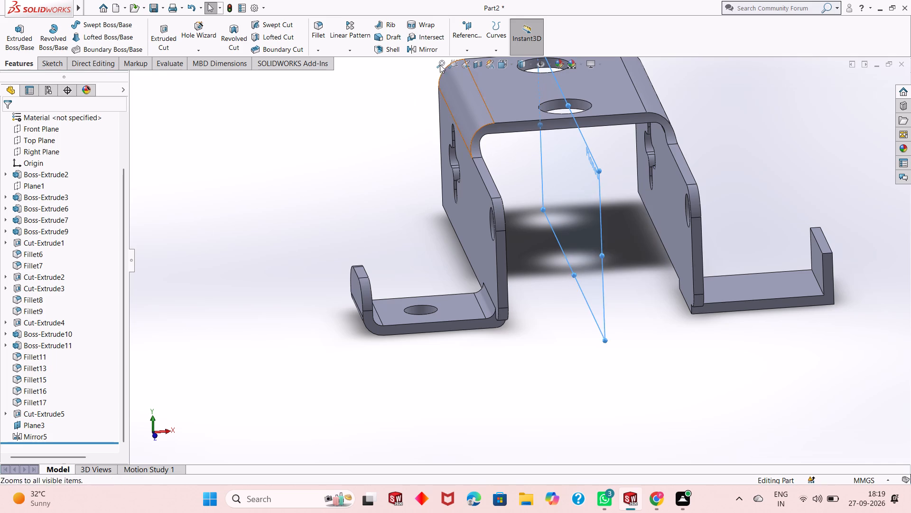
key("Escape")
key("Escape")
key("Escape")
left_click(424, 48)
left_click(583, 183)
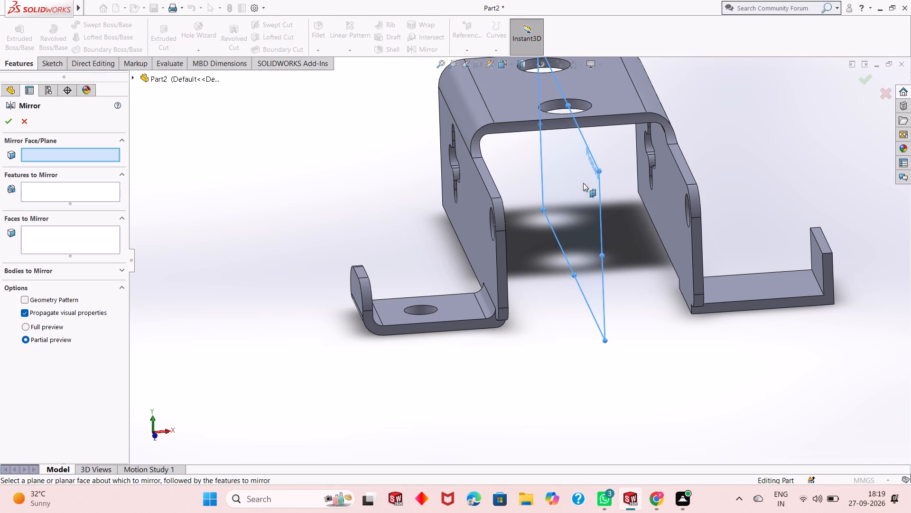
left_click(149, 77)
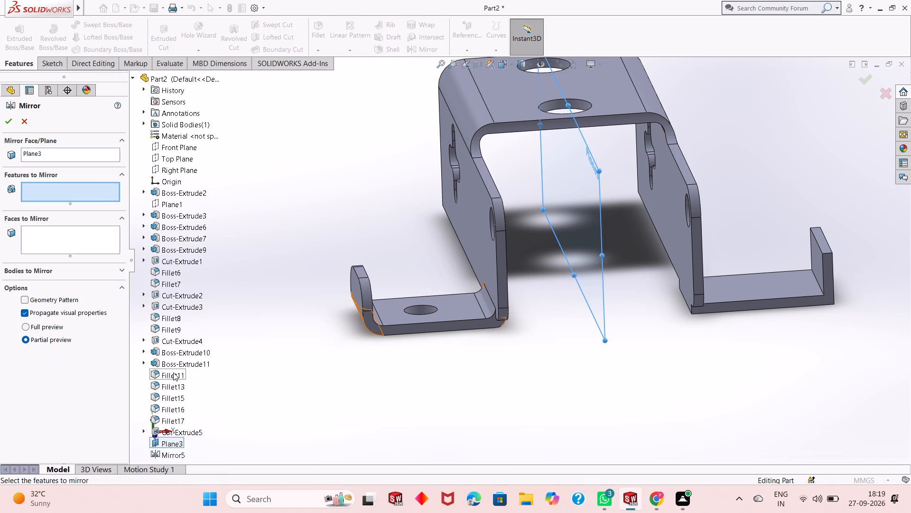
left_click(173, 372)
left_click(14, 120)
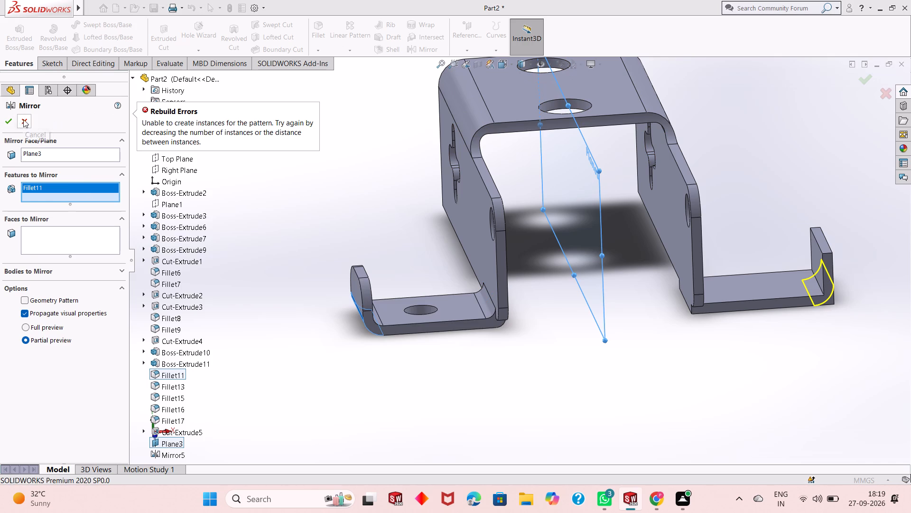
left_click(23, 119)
Hide the reference plane between the bracket legs.
right_click(566, 200)
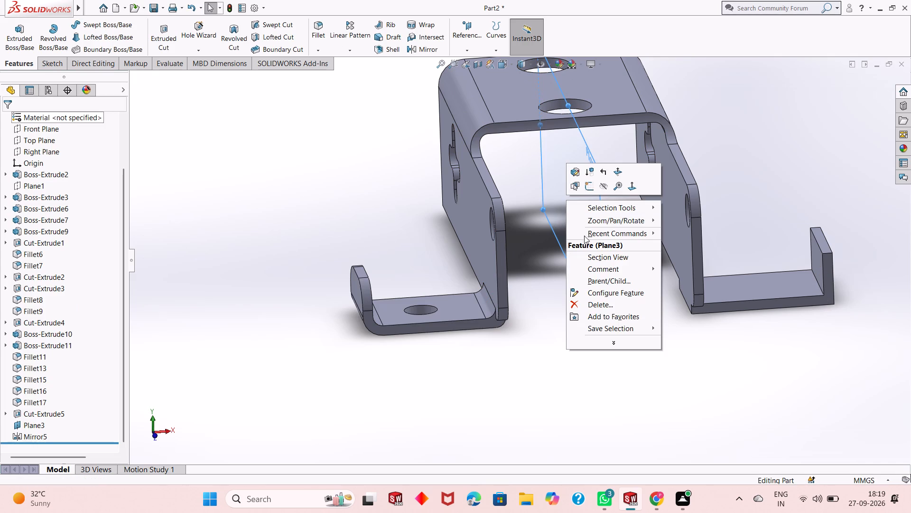
left_click(603, 183)
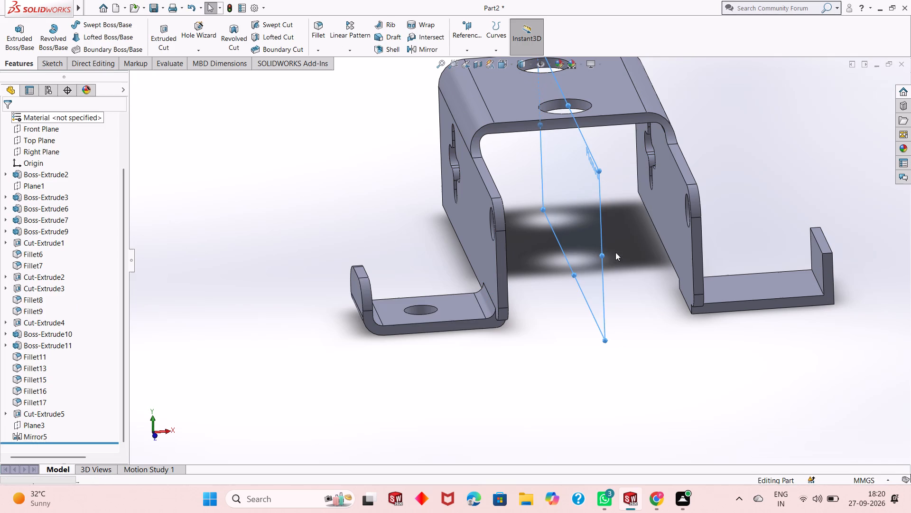
Start a sketch on the upper face of the mirrored hook arm and draw a circle near the middle of it.
middle_click_drag(597, 353, 570, 319)
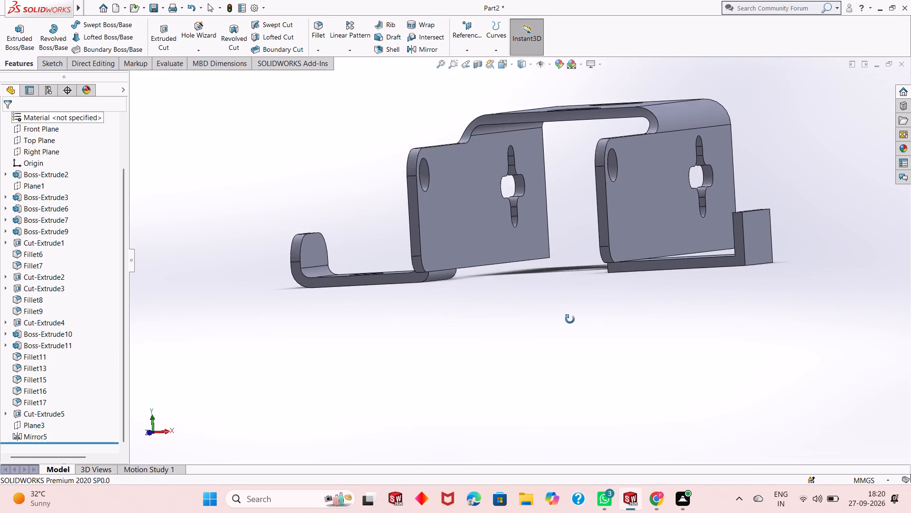
middle_click_drag(570, 319, 567, 357)
left_click(671, 311)
left_click(712, 286)
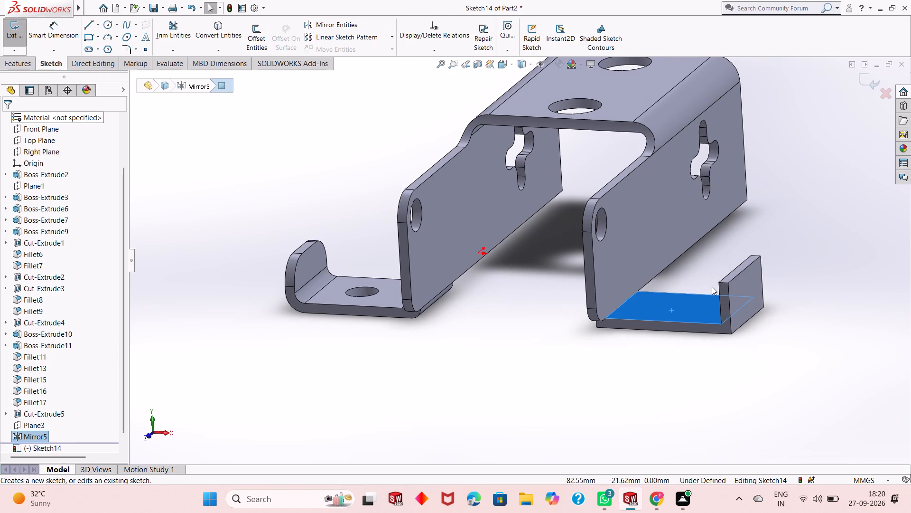
key("ctrl+F8")
key("ctrl+8")
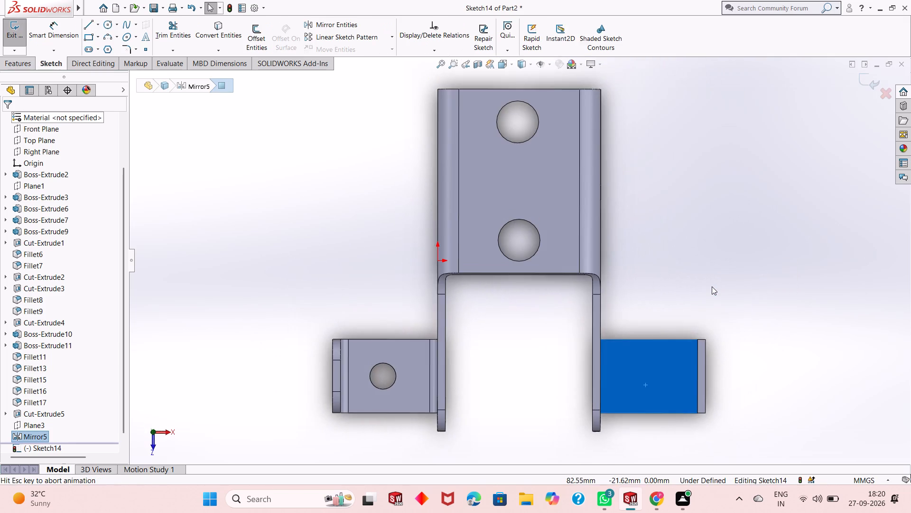
key("Escape")
key("Escape")
left_click(110, 25)
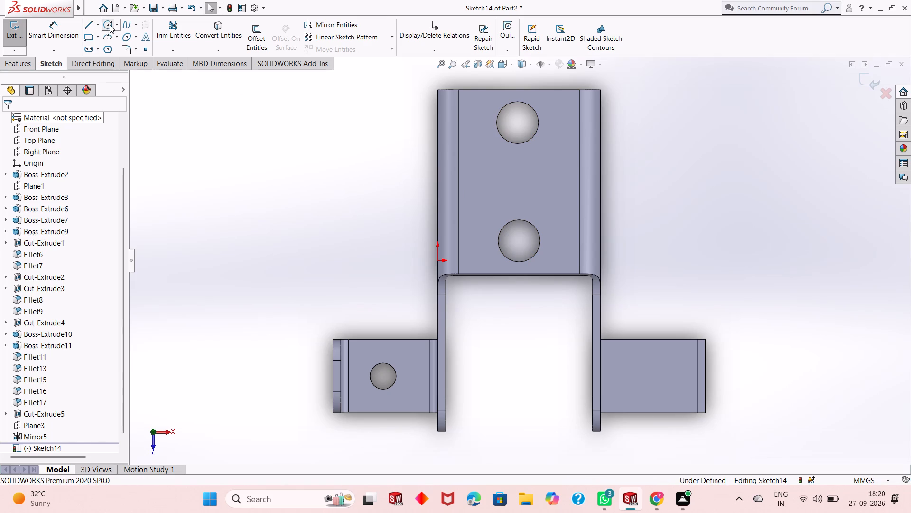
left_click(656, 370)
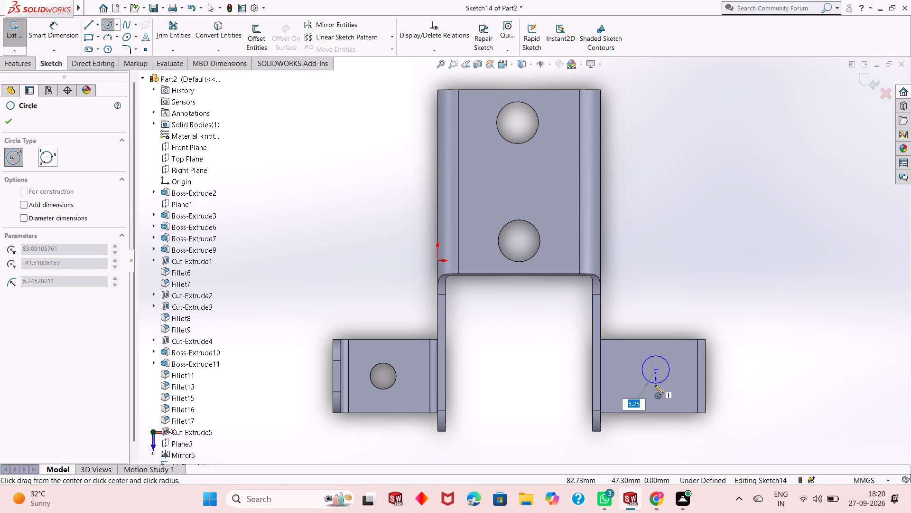
left_click(655, 385)
right_click(664, 312)
left_click(679, 316)
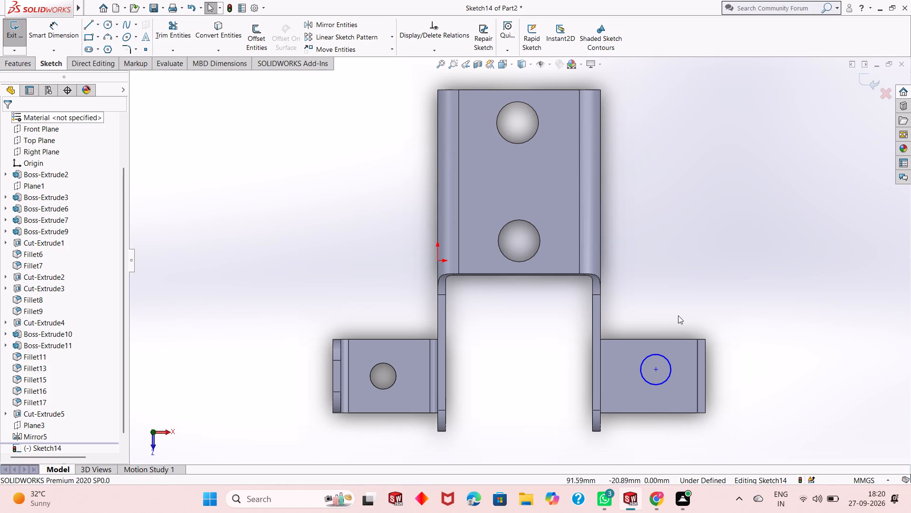
Dimension the new circle's diameter as 10 mm.
left_click(78, 33)
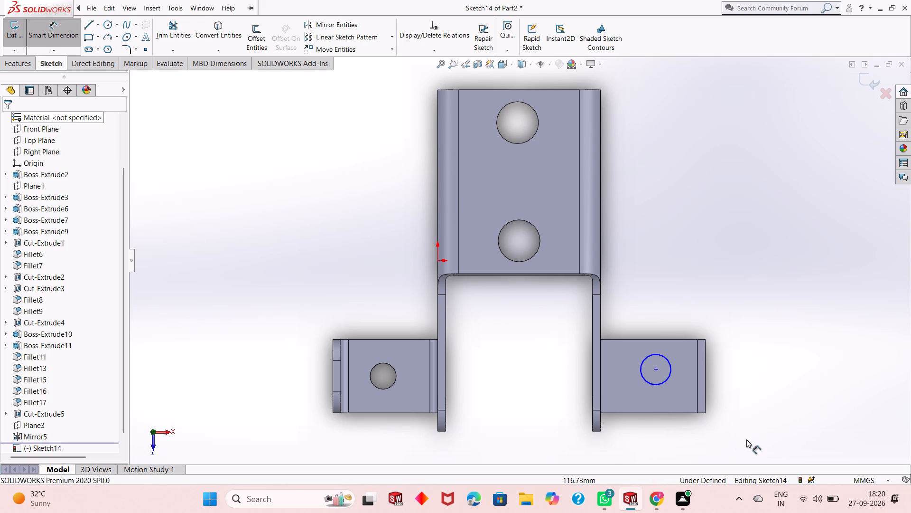
left_click(660, 385)
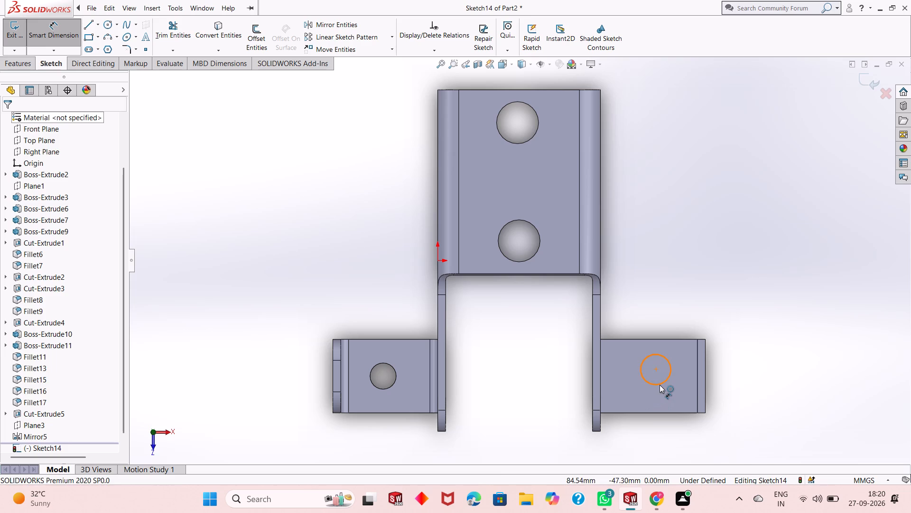
left_click(806, 425)
type("10")
key("Return")
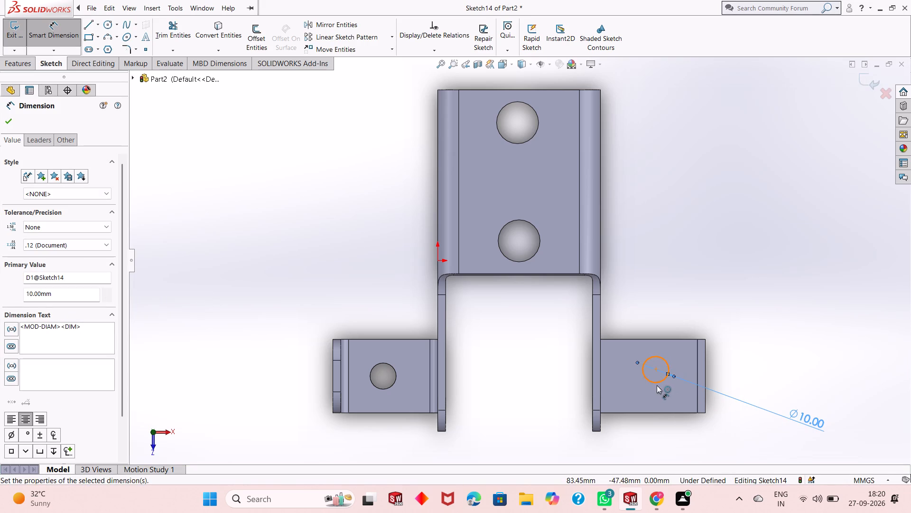
Dimension the circle's centre 21 mm from the lower end edge of the adjacent bracket leg.
left_click(657, 370)
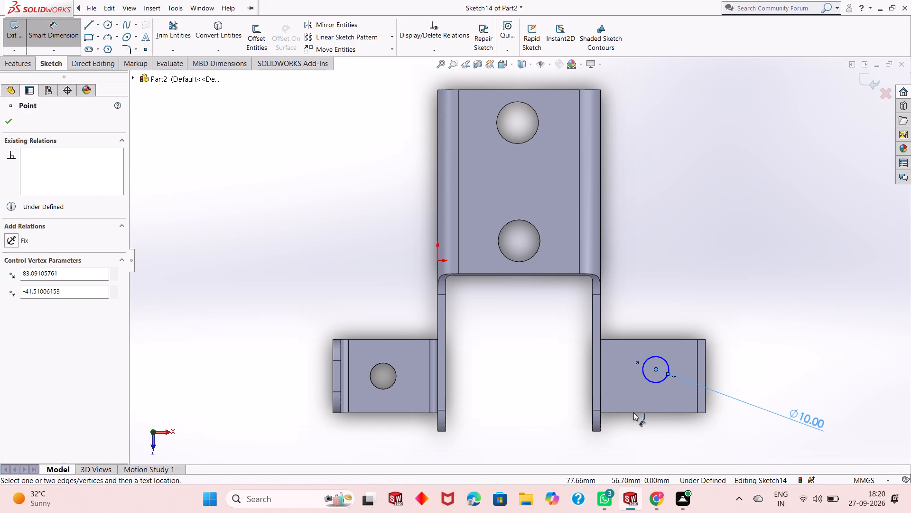
left_click(598, 432)
left_click(756, 427)
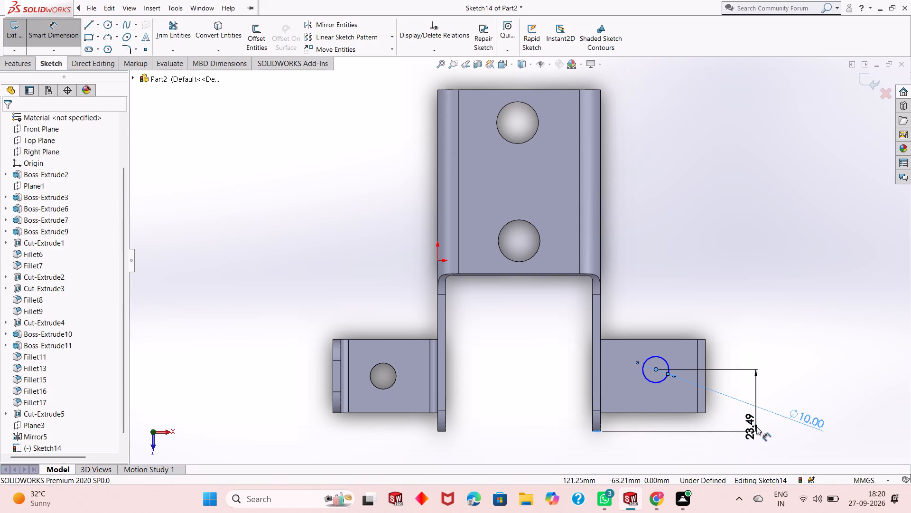
type("21")
key("Return")
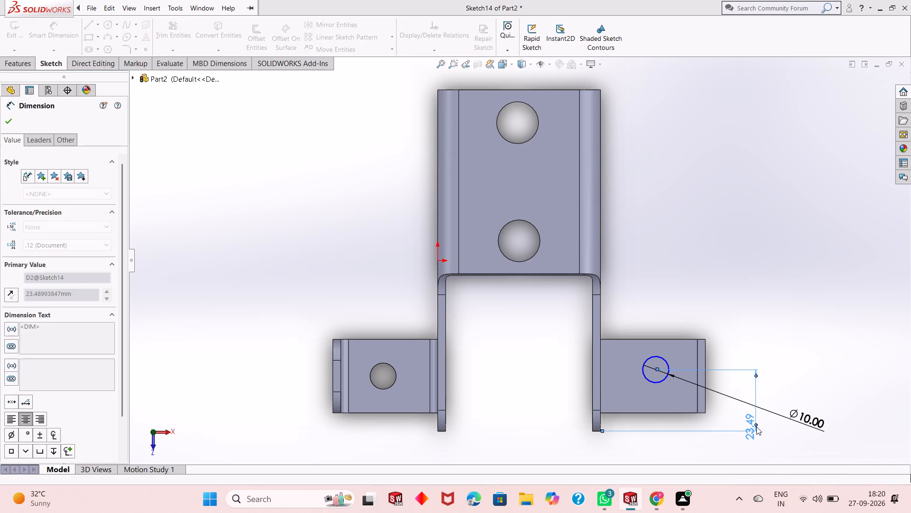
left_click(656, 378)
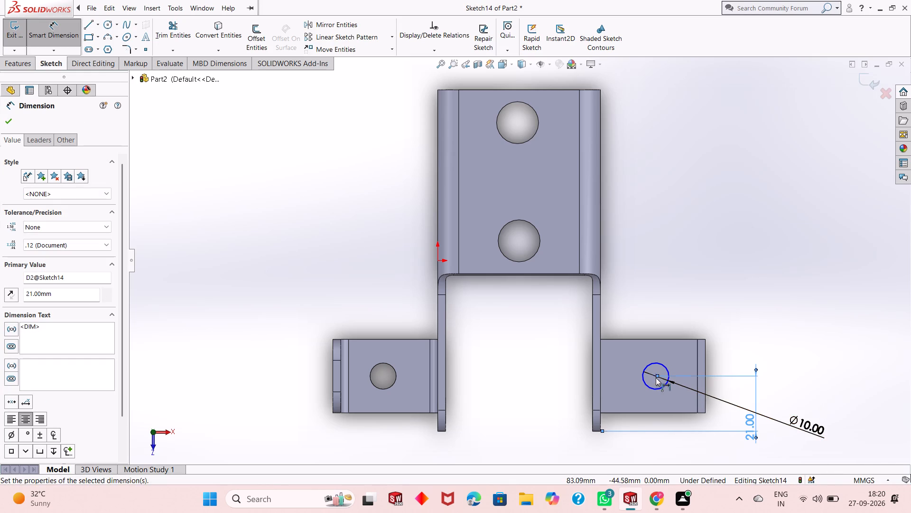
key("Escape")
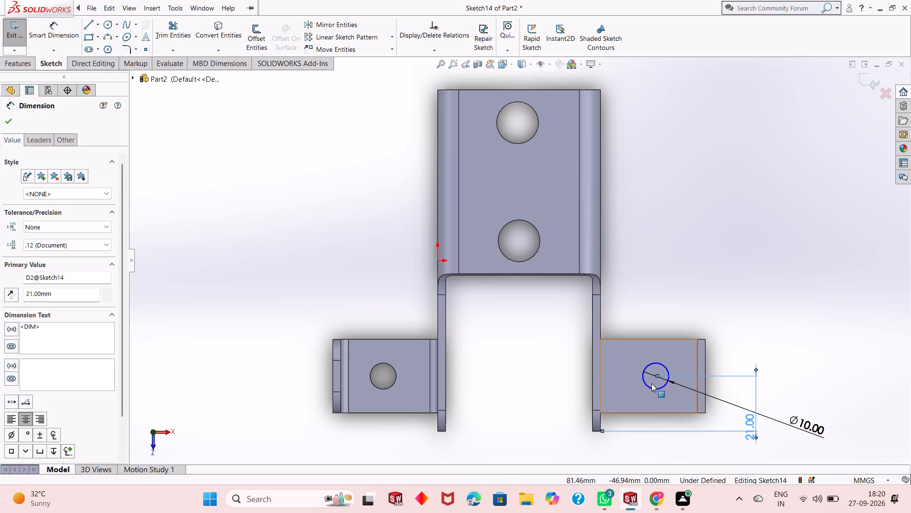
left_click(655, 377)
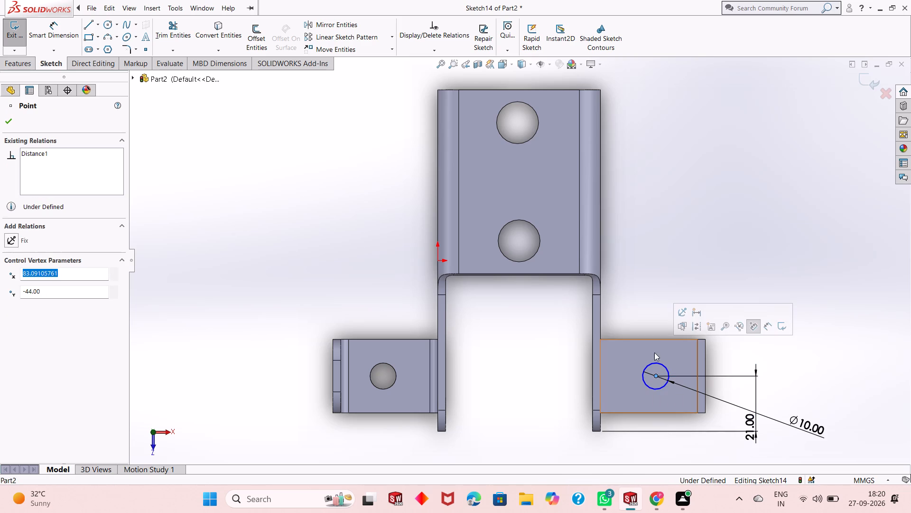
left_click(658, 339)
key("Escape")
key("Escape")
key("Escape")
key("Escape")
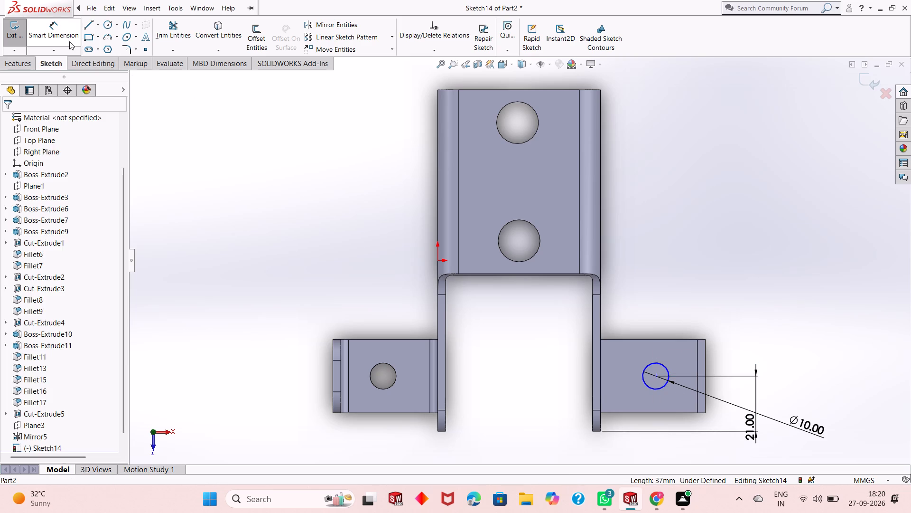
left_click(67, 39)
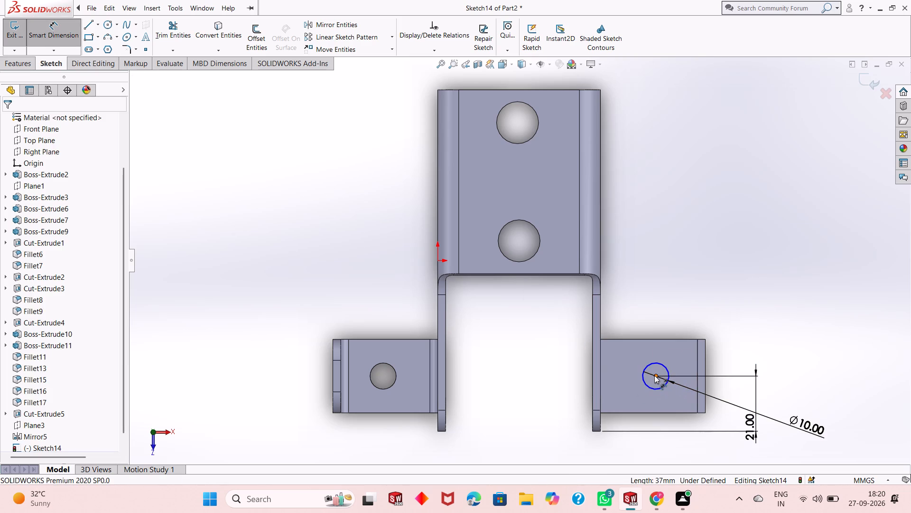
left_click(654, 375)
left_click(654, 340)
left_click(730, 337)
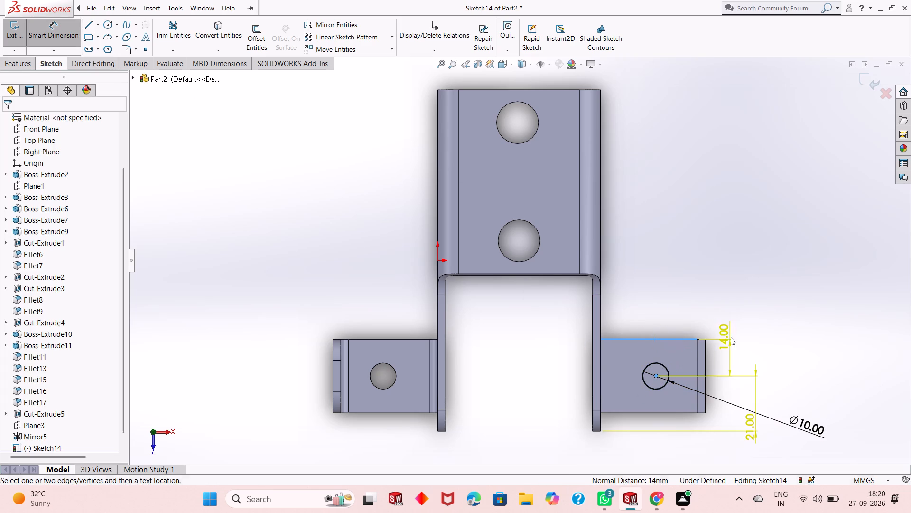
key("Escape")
Dimension the horizontal distance from the origin to the circle's centre, keeping it as drawn.
left_click(655, 375)
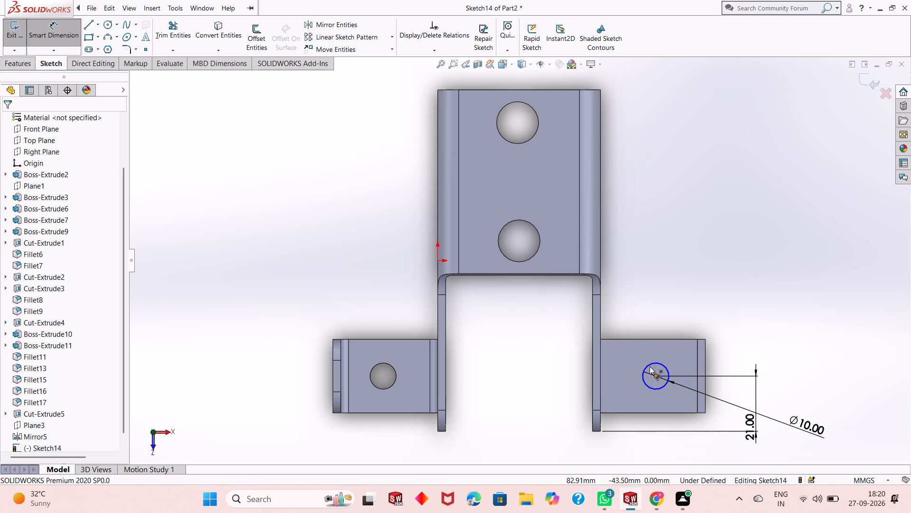
left_click(436, 261)
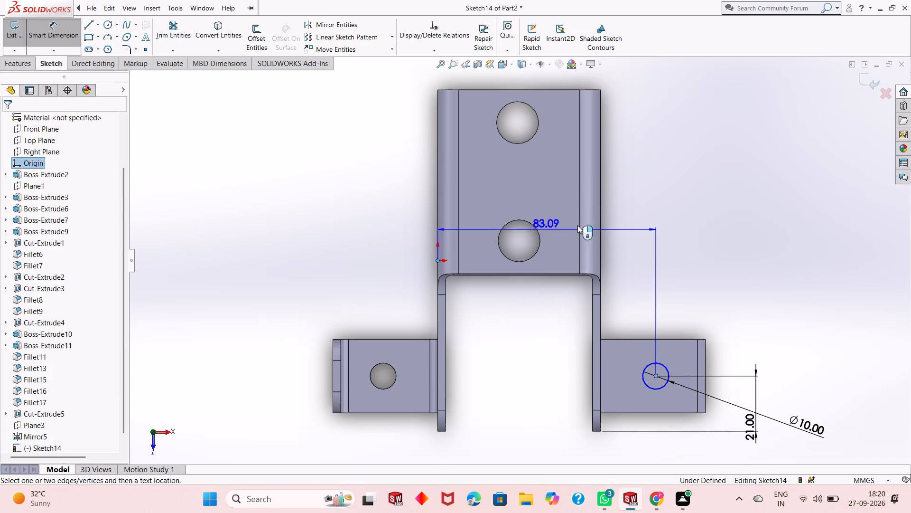
left_click(655, 225)
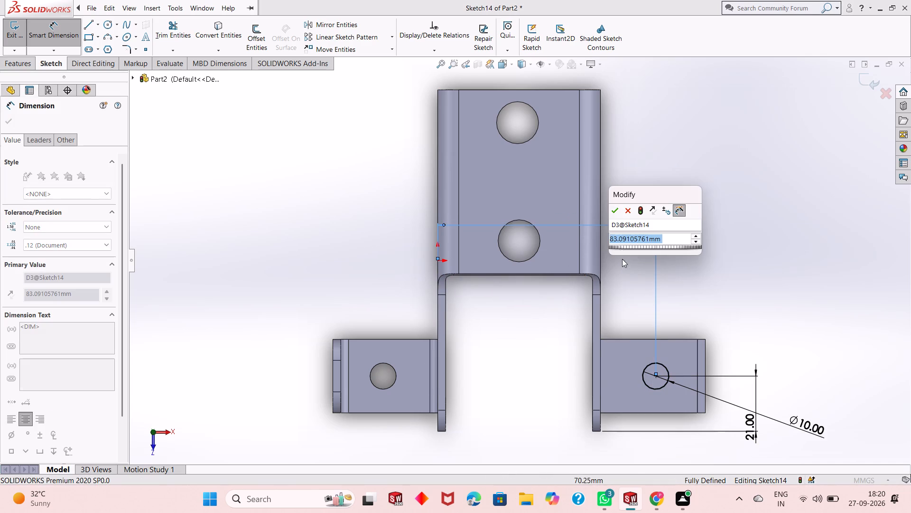
left_click(618, 210)
right_click(672, 202)
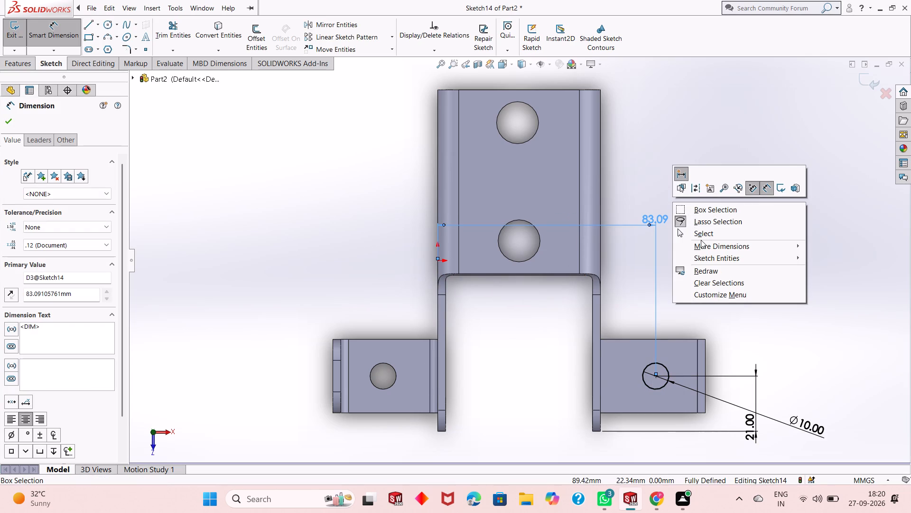
left_click(701, 240)
left_click(704, 236)
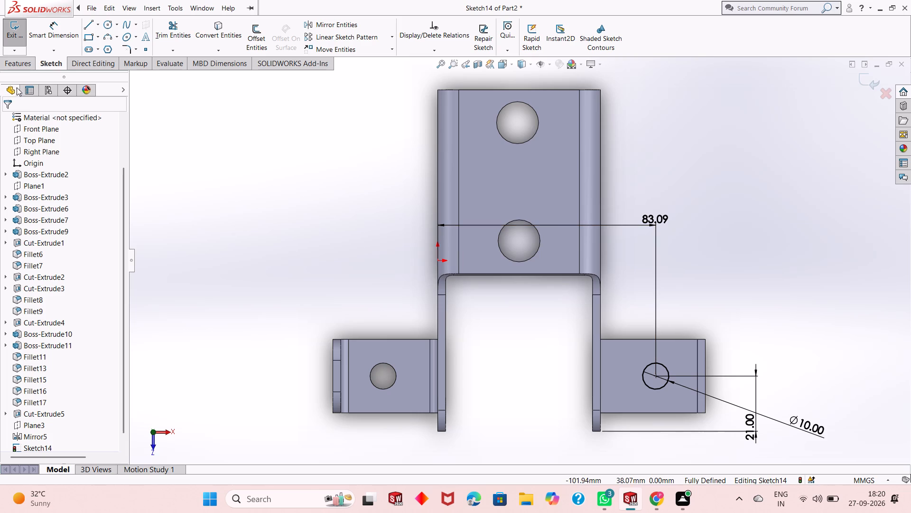
Cut-extrude the circle as a blind 3 mm cut through the mirrored hook arm.
left_click(26, 66)
left_click(161, 34)
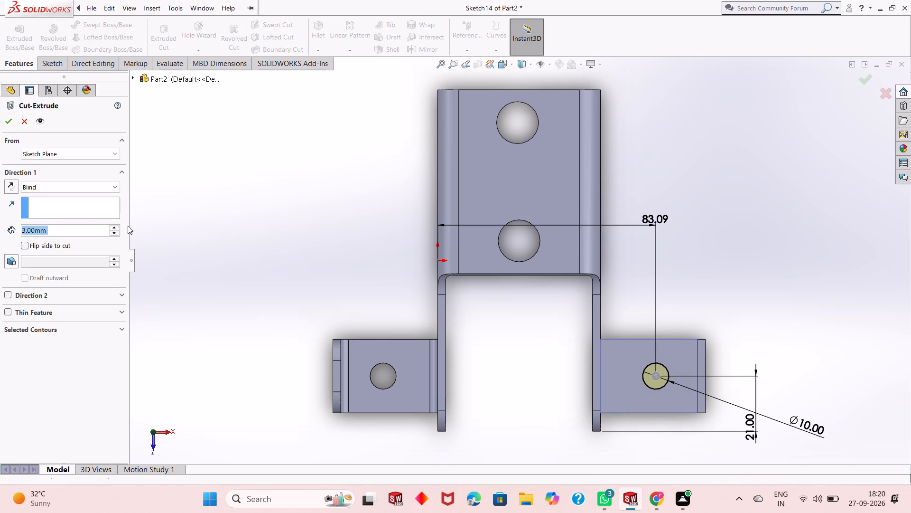
left_click(6, 121)
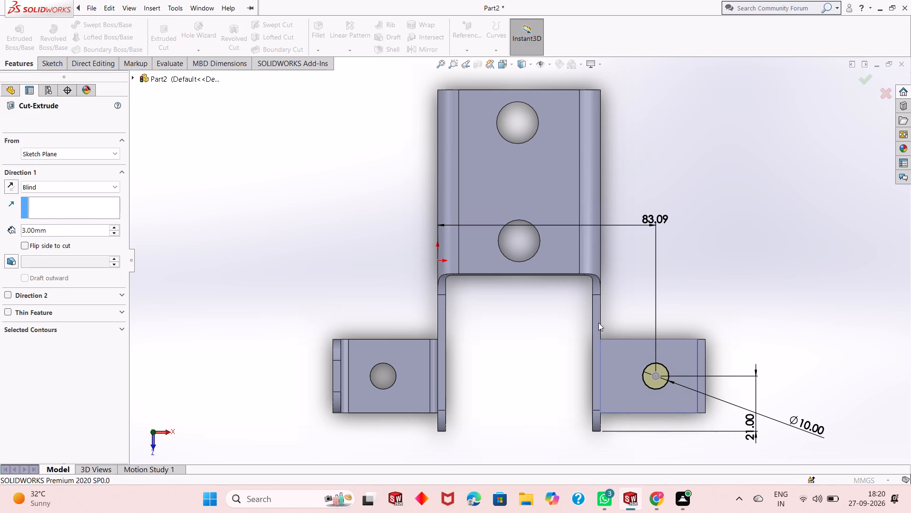
key("Escape")
key("Escape")
key("Escape")
Fillet the two free corners of the mirrored hook's upturned lip with an 8 mm radius.
middle_click_drag(619, 423, 619, 417)
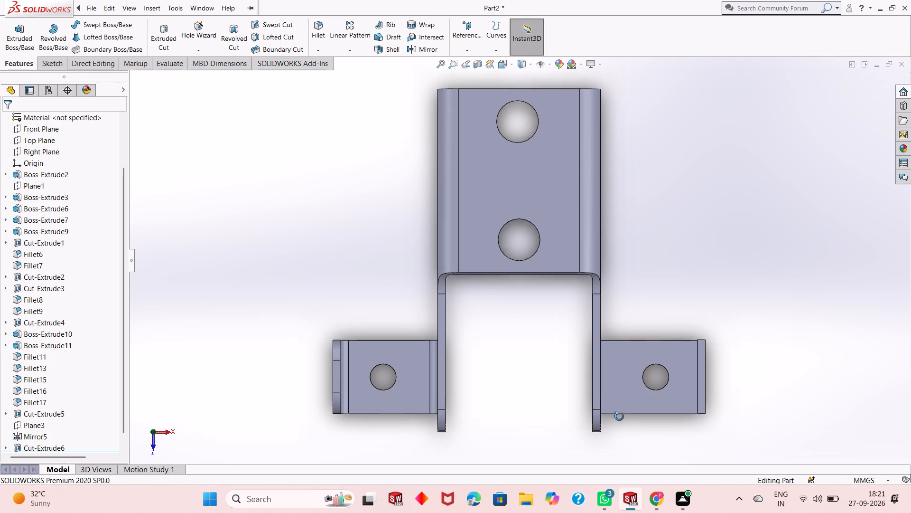
middle_click_drag(619, 417, 614, 331)
scroll(611, 318, "up", 2)
scroll(610, 318, "down", 2)
middle_click_drag(582, 401, 582, 402)
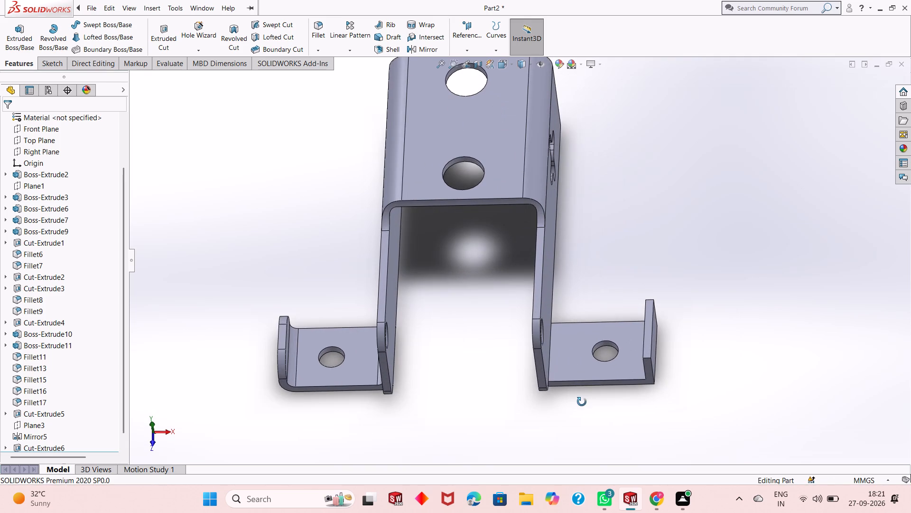
middle_click_drag(582, 402, 586, 358)
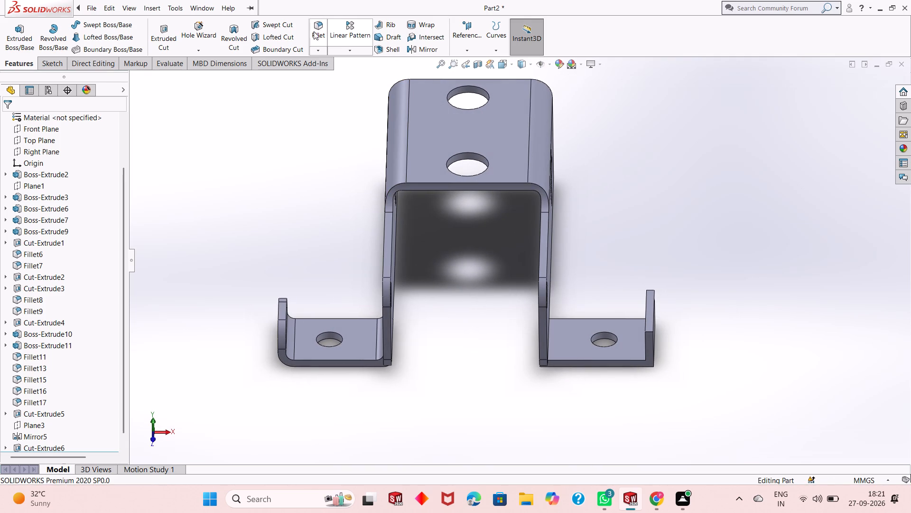
left_click(316, 28)
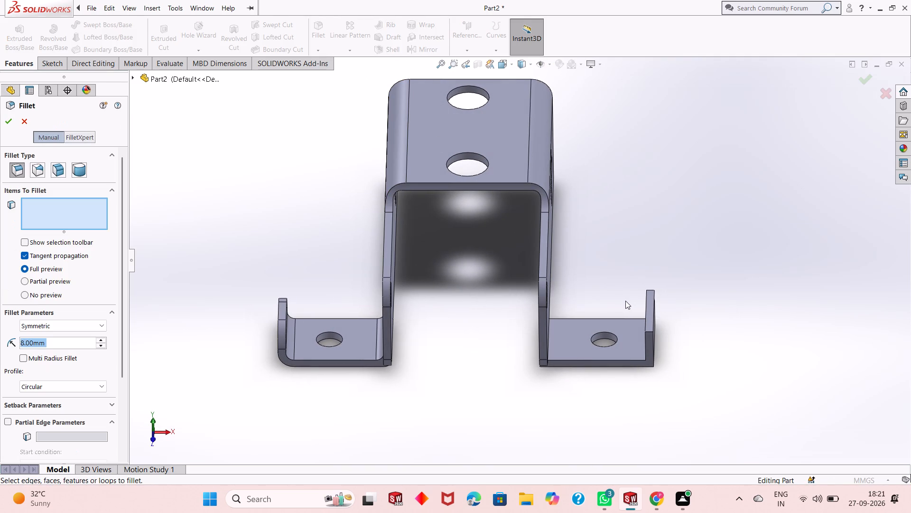
scroll(659, 304, "down", 2)
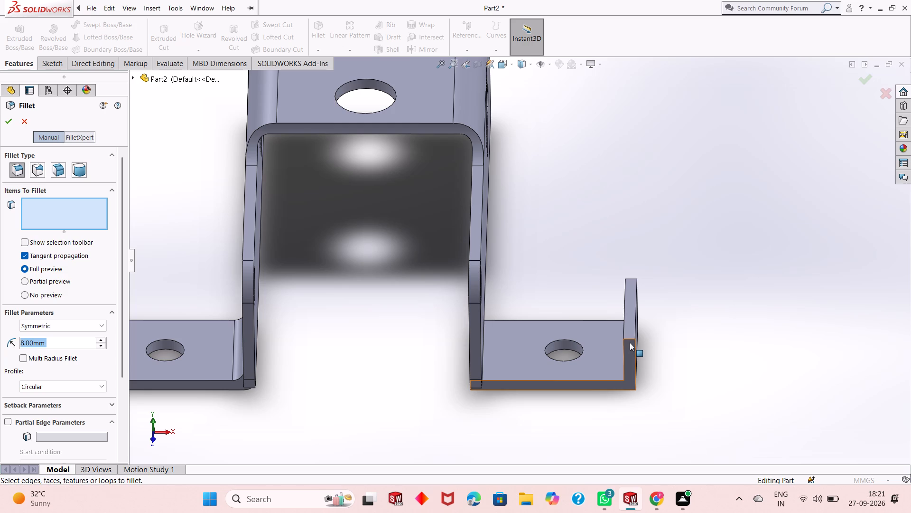
left_click(630, 340)
middle_click_drag(651, 322, 641, 364)
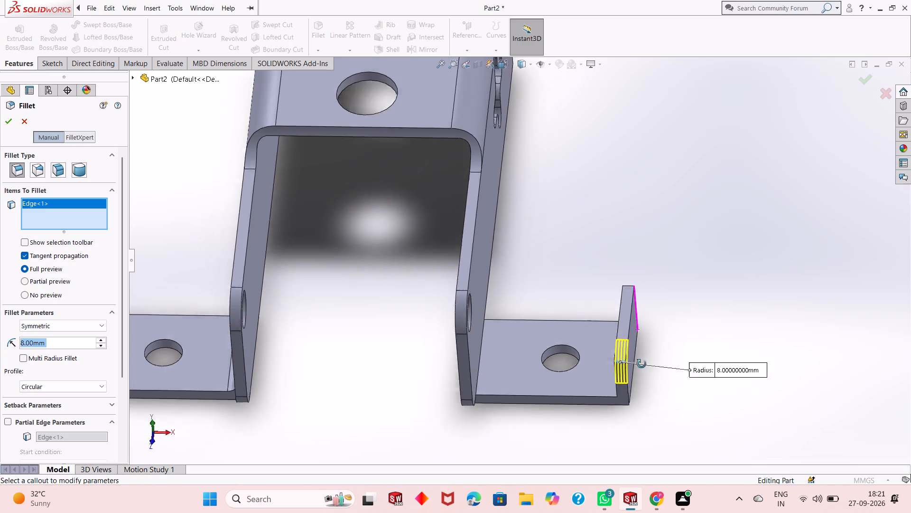
middle_click_drag(641, 364, 626, 453)
middle_click_drag(612, 321, 612, 394)
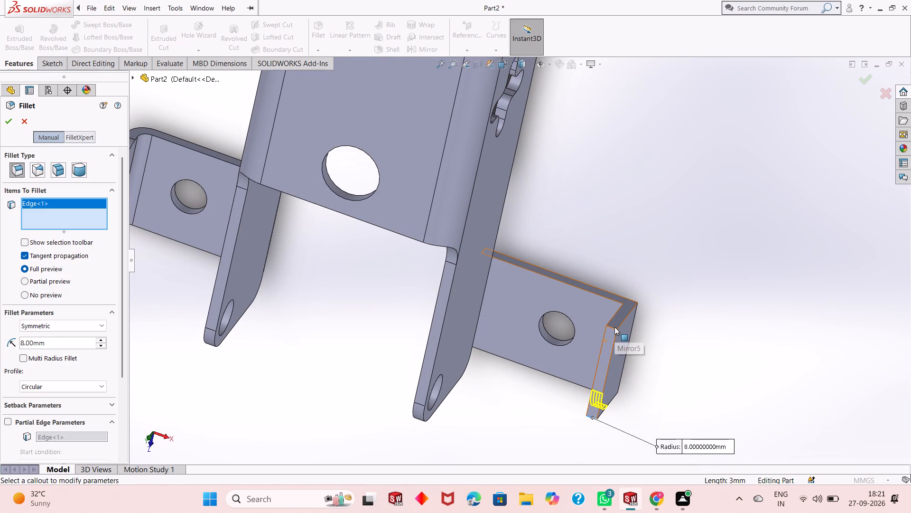
left_click(613, 328)
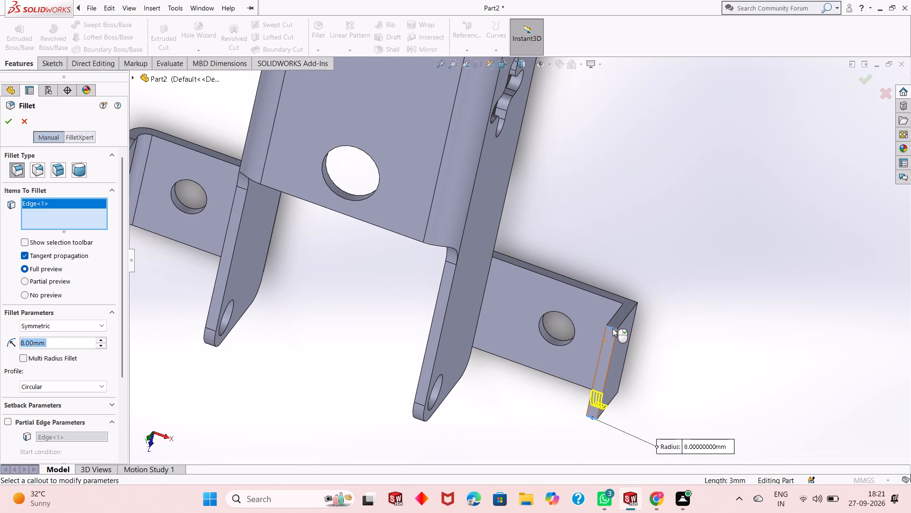
left_click(5, 123)
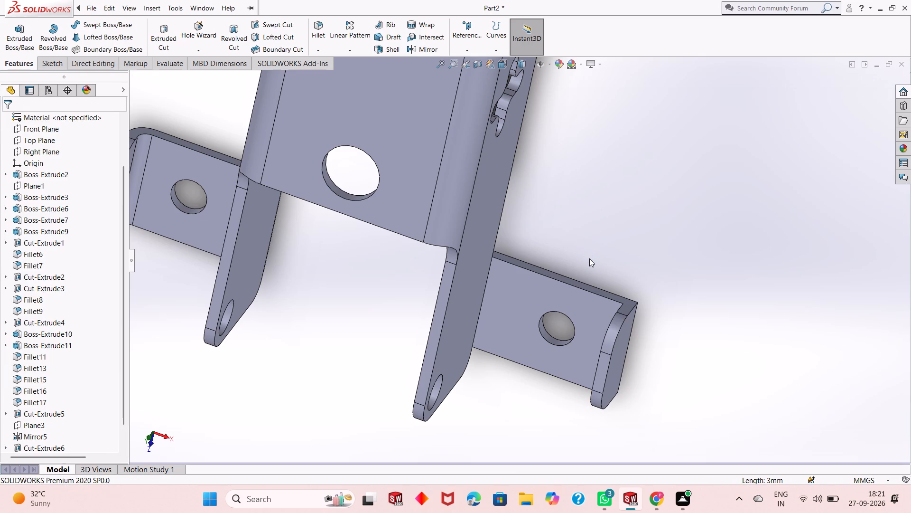
Fillet the mirrored arm's two inner bend edges, at the leg and at the upturned lip, with a 3 mm radius.
middle_click_drag(632, 357, 632, 290)
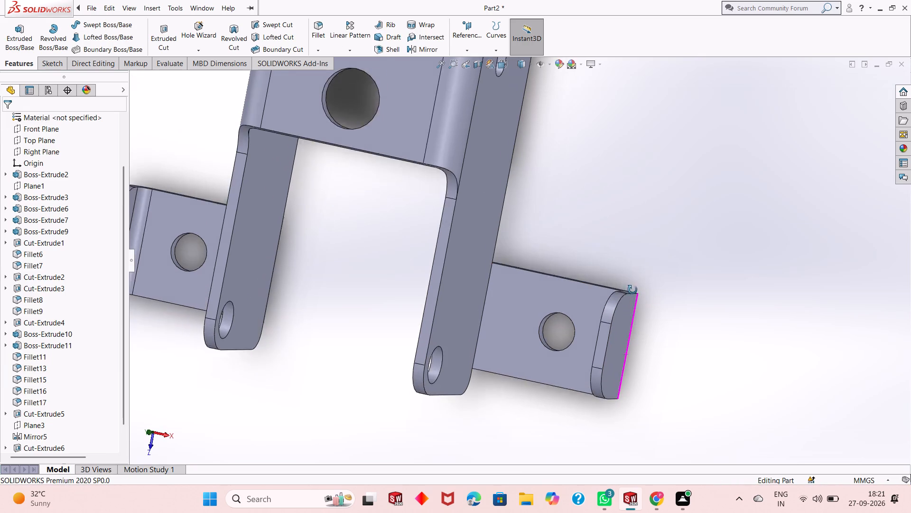
middle_click_drag(632, 290, 646, 233)
left_click(319, 38)
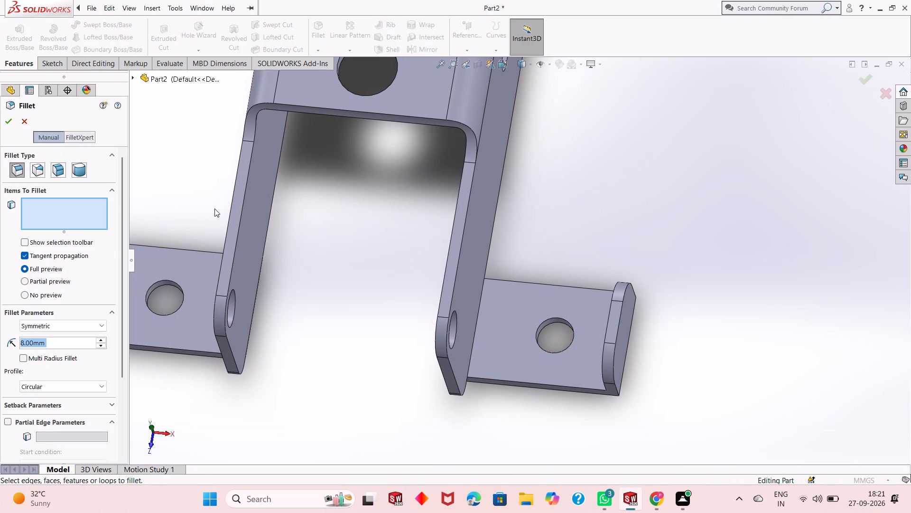
key("3")
key("Return")
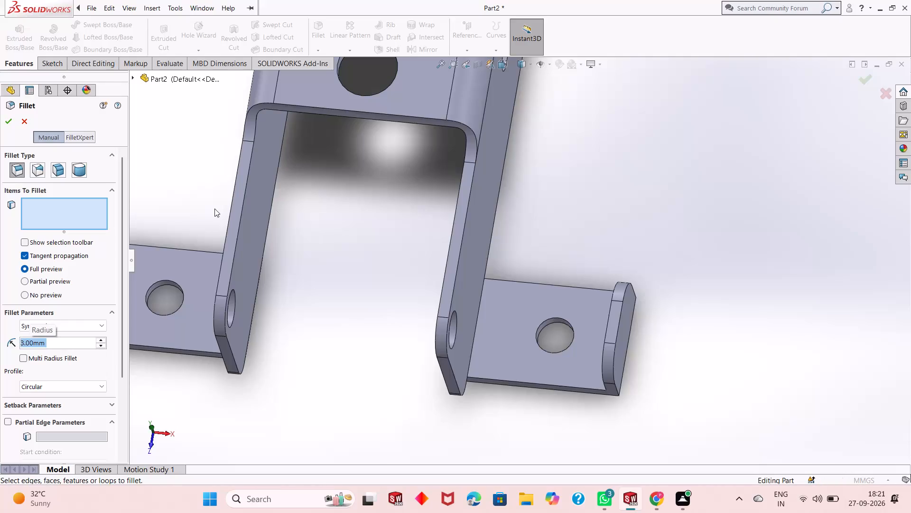
middle_click_drag(547, 426, 549, 375)
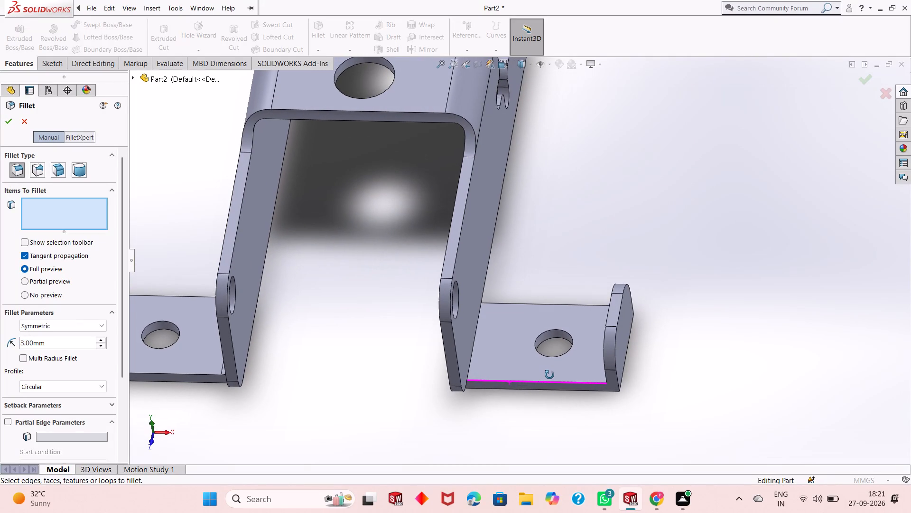
middle_click_drag(549, 375, 552, 389)
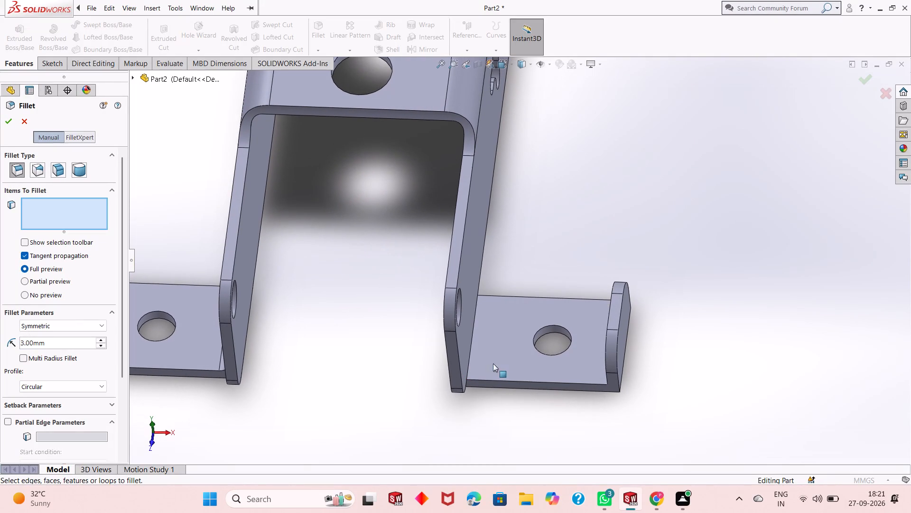
left_click(470, 347)
middle_click_drag(579, 402, 589, 383)
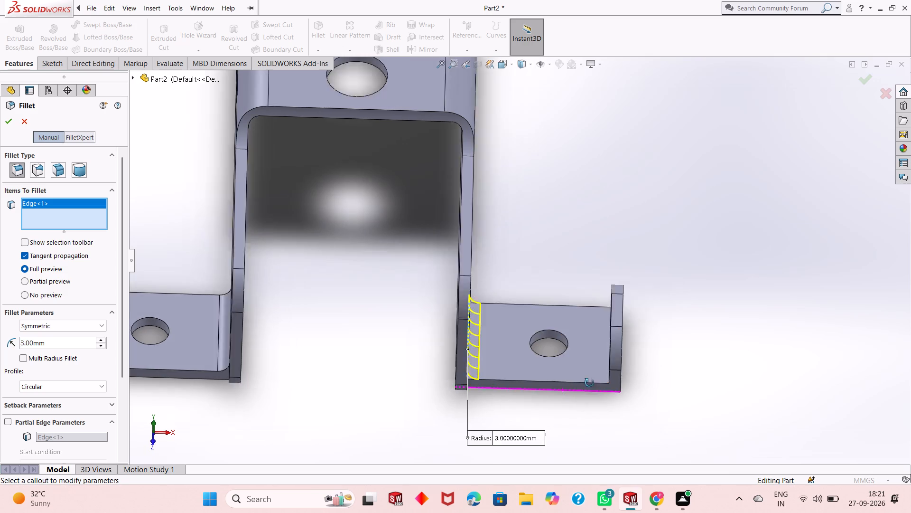
middle_click_drag(589, 383, 598, 372)
left_click(604, 347)
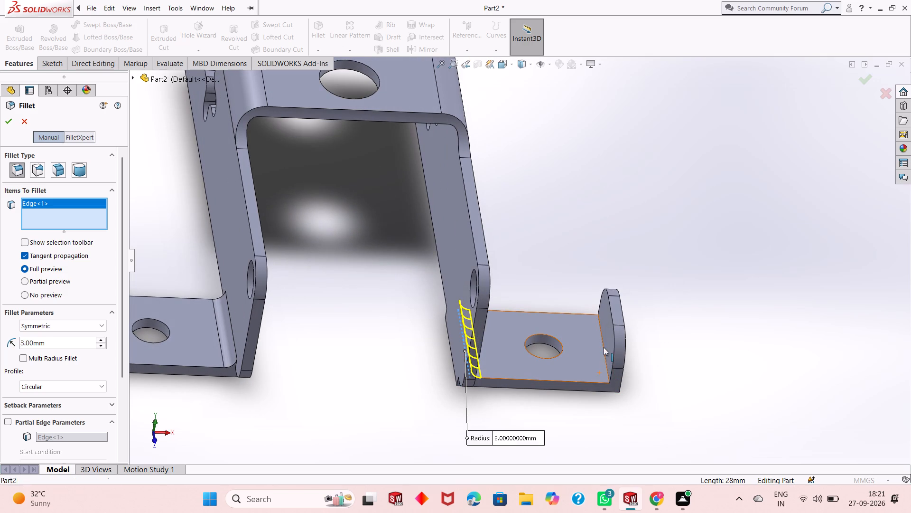
left_click(9, 124)
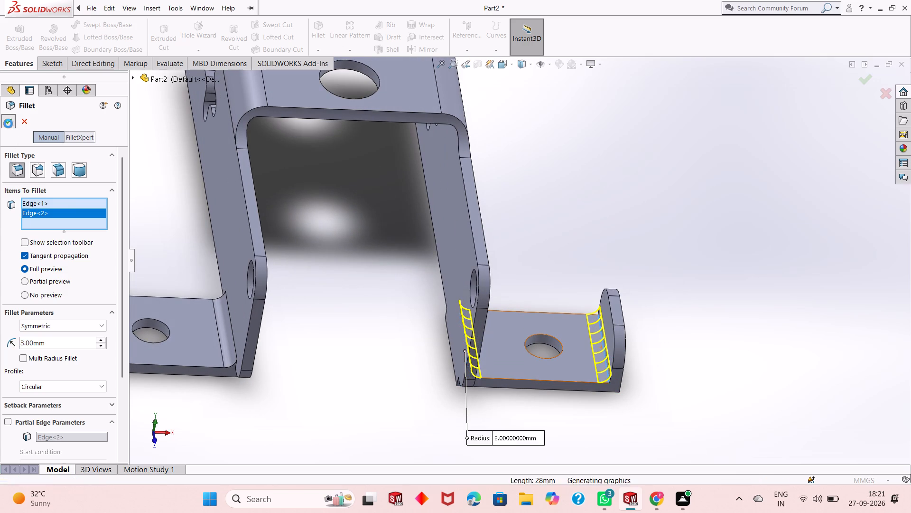
left_click(537, 136)
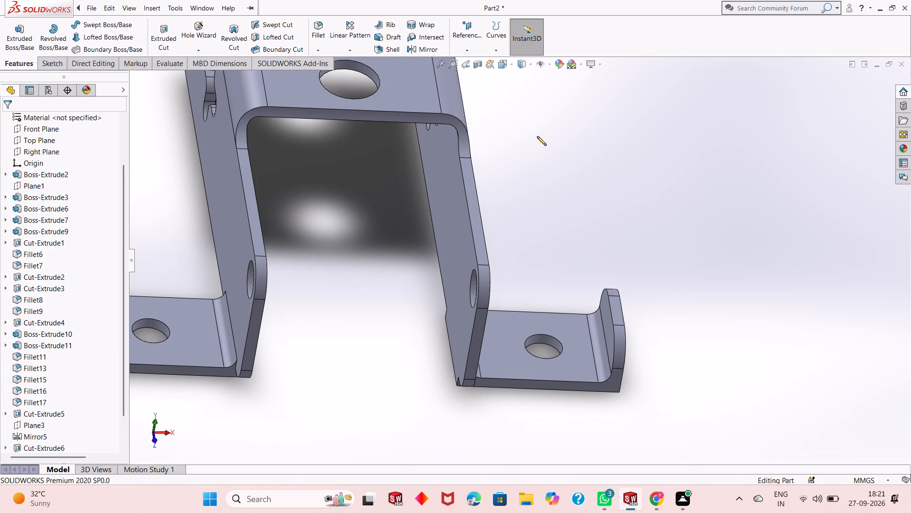
Fillet the outer bottom edge of the mirrored hook, below its upturned lip, with a 6 mm radius.
left_click(315, 34)
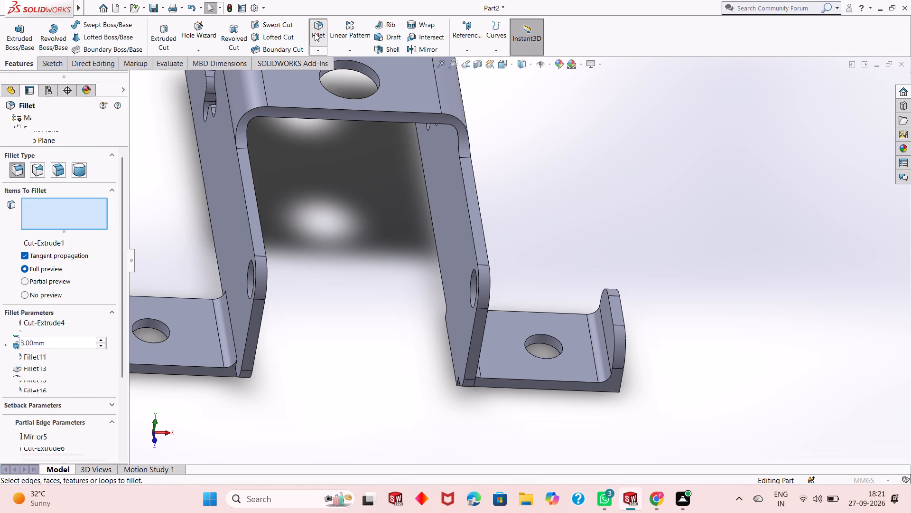
key("6")
key("Return")
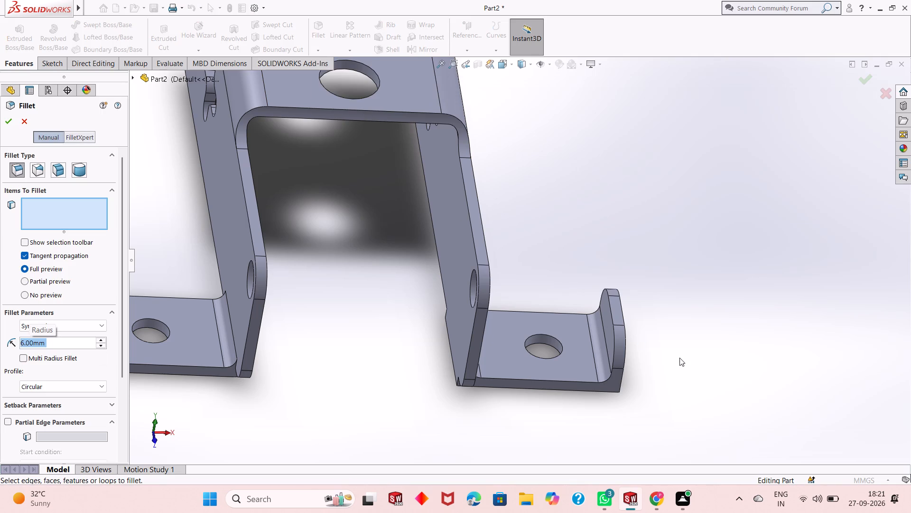
middle_click_drag(716, 414, 675, 357)
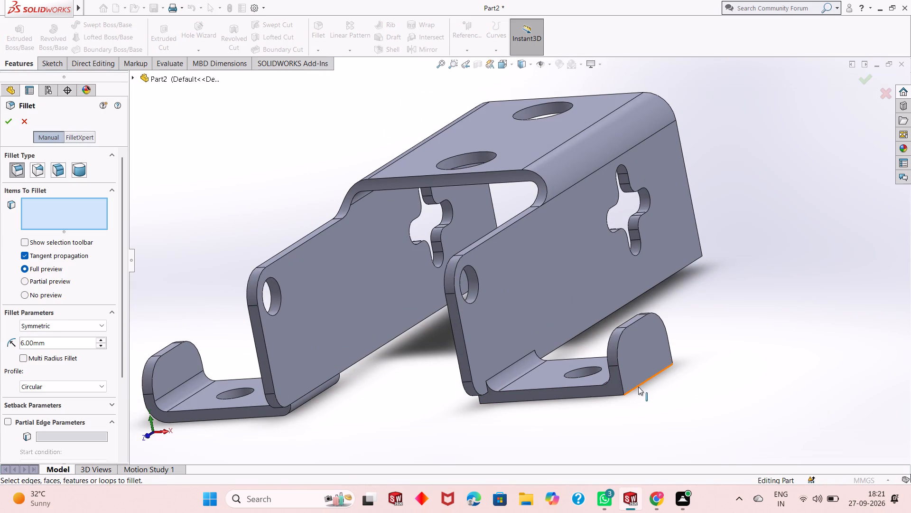
left_click(638, 387)
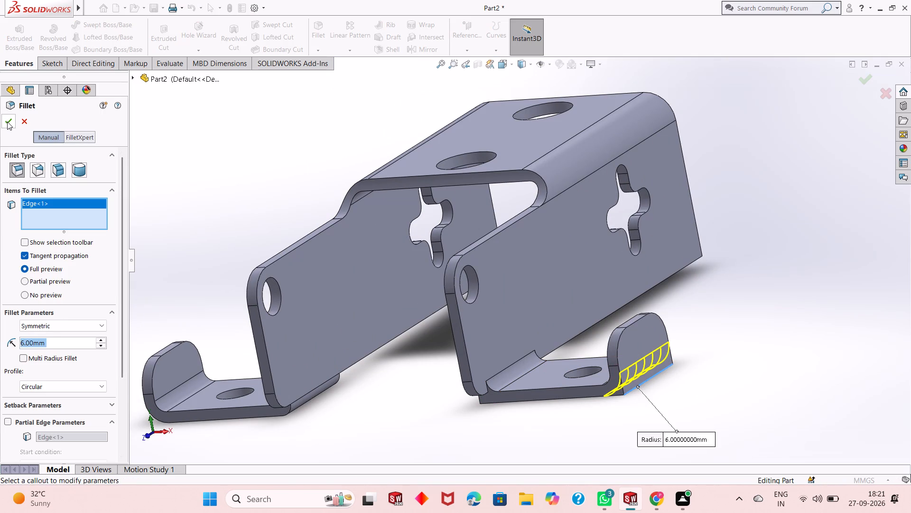
middle_click_drag(409, 393, 442, 367)
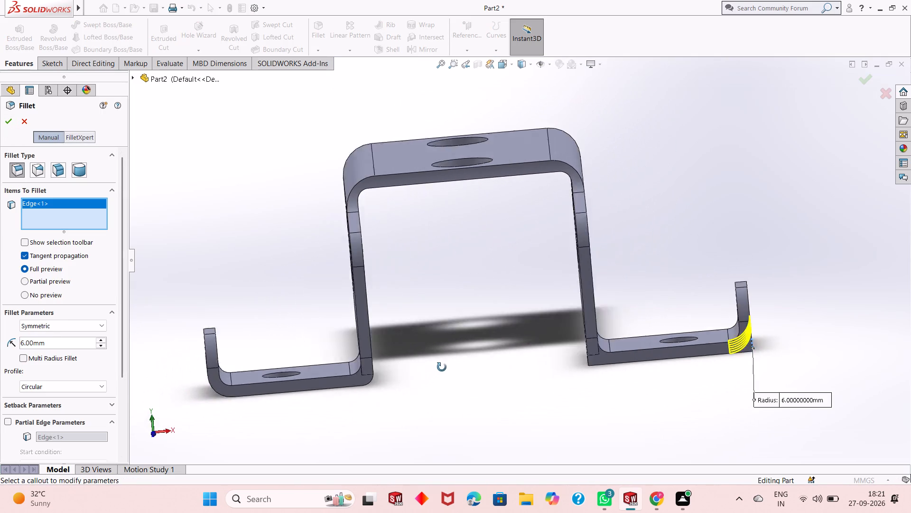
middle_click_drag(442, 367, 446, 361)
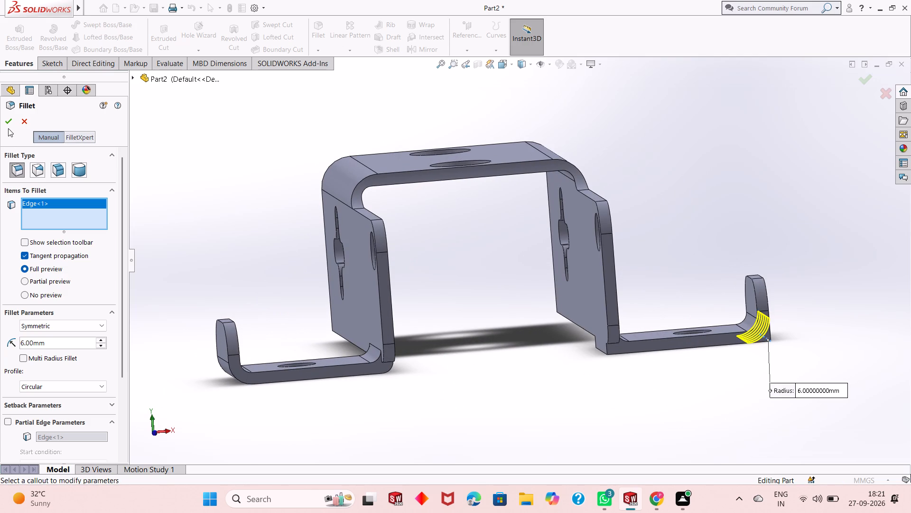
left_click(8, 120)
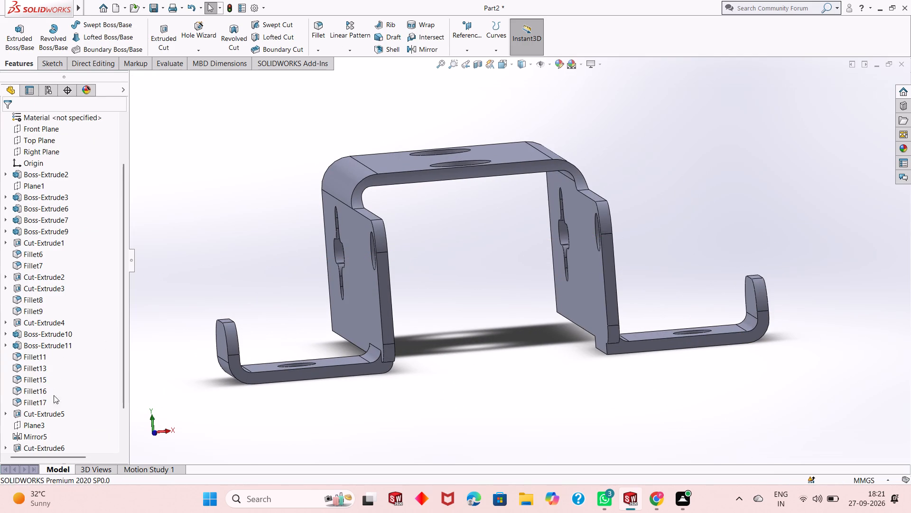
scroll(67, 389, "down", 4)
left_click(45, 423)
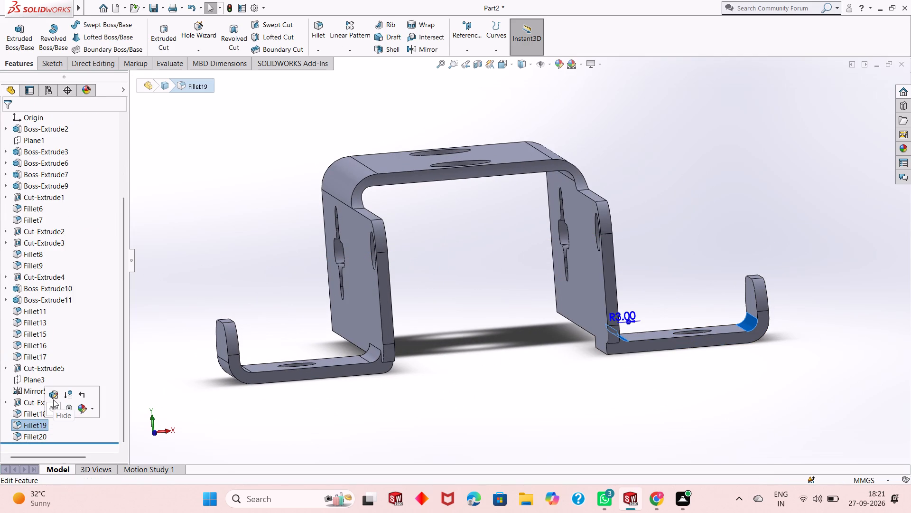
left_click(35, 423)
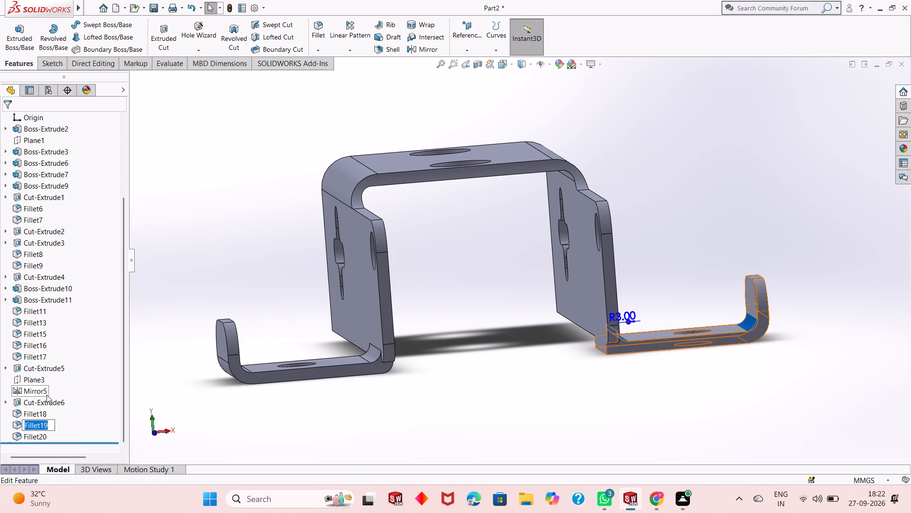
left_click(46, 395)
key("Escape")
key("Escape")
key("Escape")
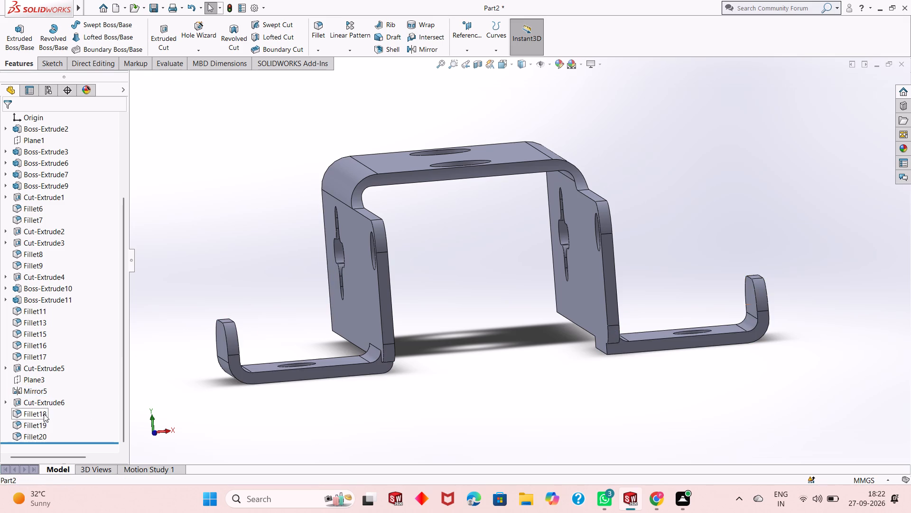
Edit the mirrored arm's 3 mm bend fillet to also include the outer bottom edge beneath the leg.
left_click(27, 425)
left_click(33, 403)
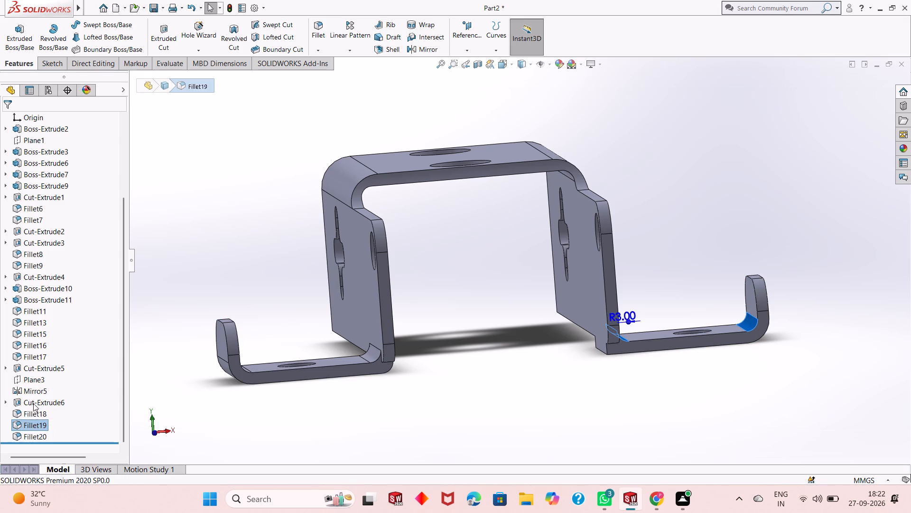
scroll(635, 323, "down", 5)
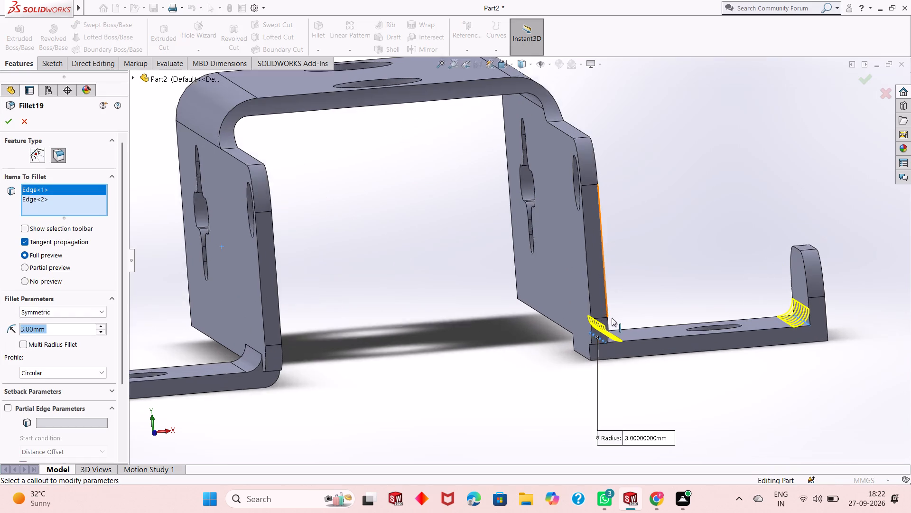
scroll(612, 318, "down", 1)
left_click(563, 370)
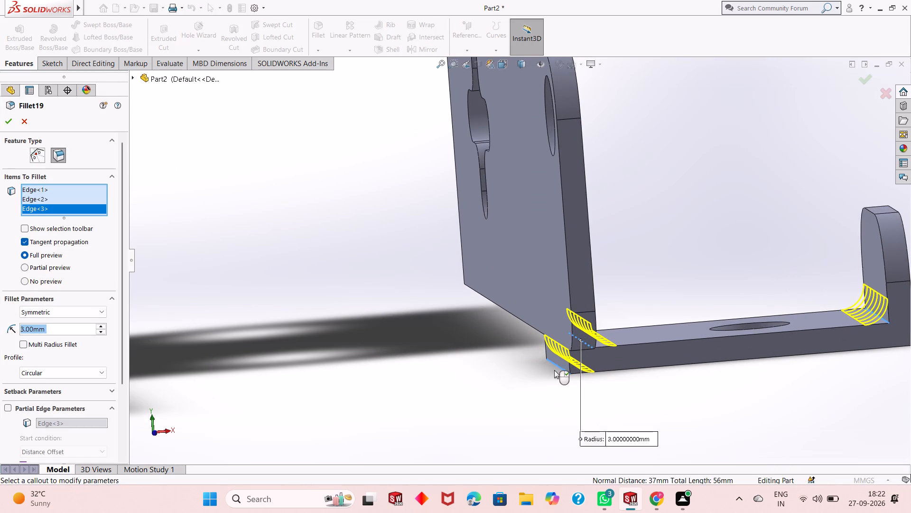
left_click(4, 120)
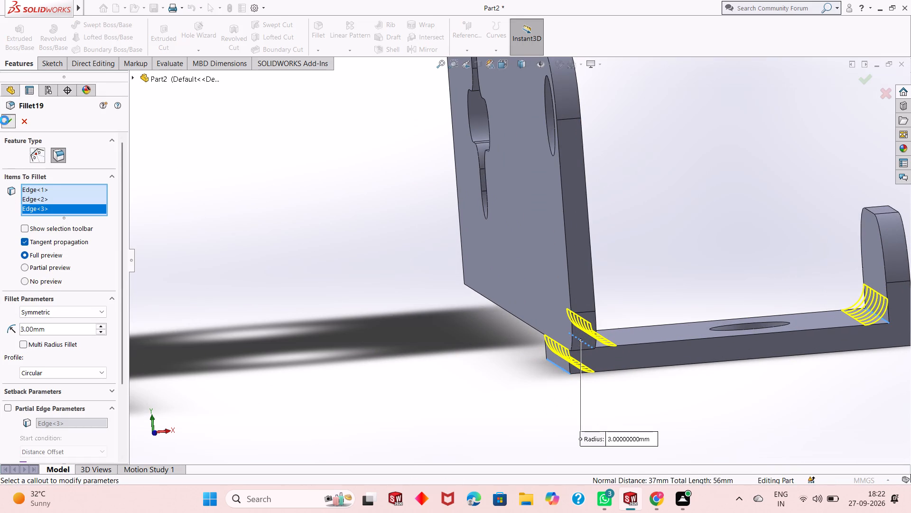
key("Escape")
Inspect the finished bracket from several sides, comparing the bends, lips and holes of both hook arms.
scroll(589, 348, "up", 2)
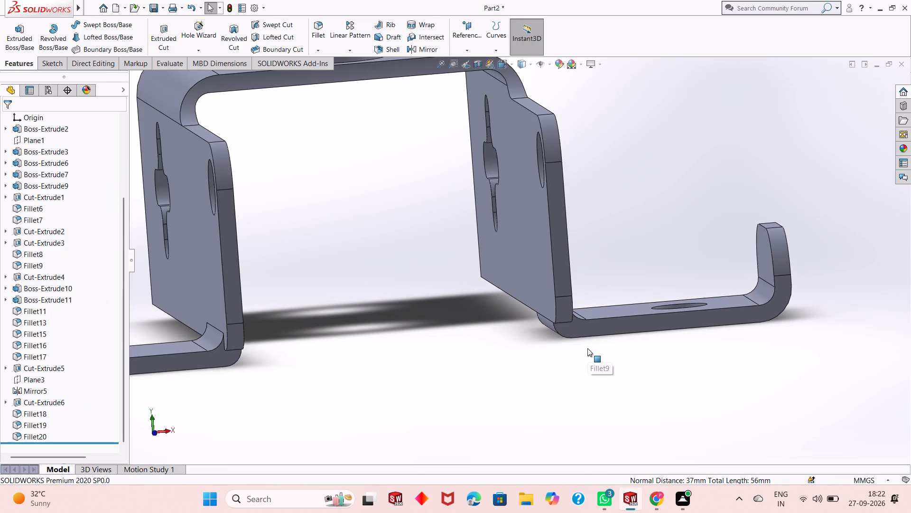
scroll(582, 340, "up", 3)
scroll(435, 148, "down", 2)
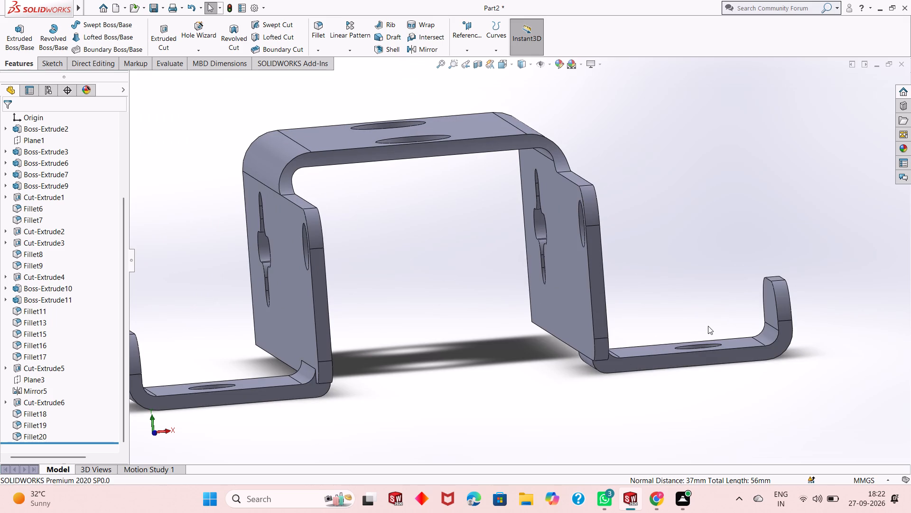
middle_click_drag(708, 326, 684, 310)
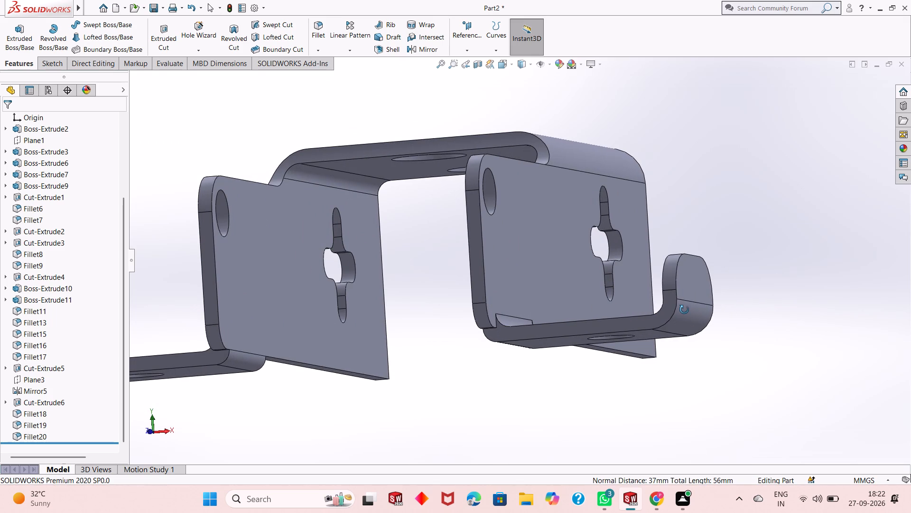
middle_click_drag(684, 310, 698, 349)
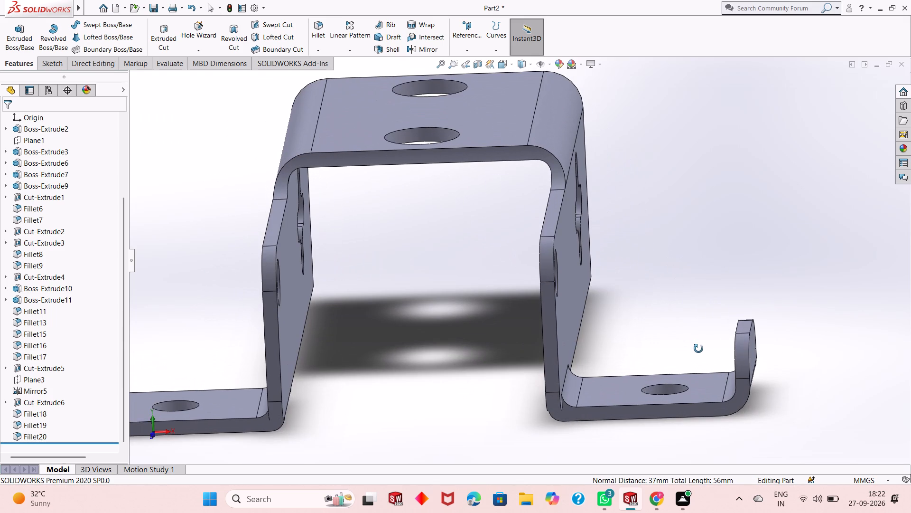
middle_click_drag(698, 349, 705, 345)
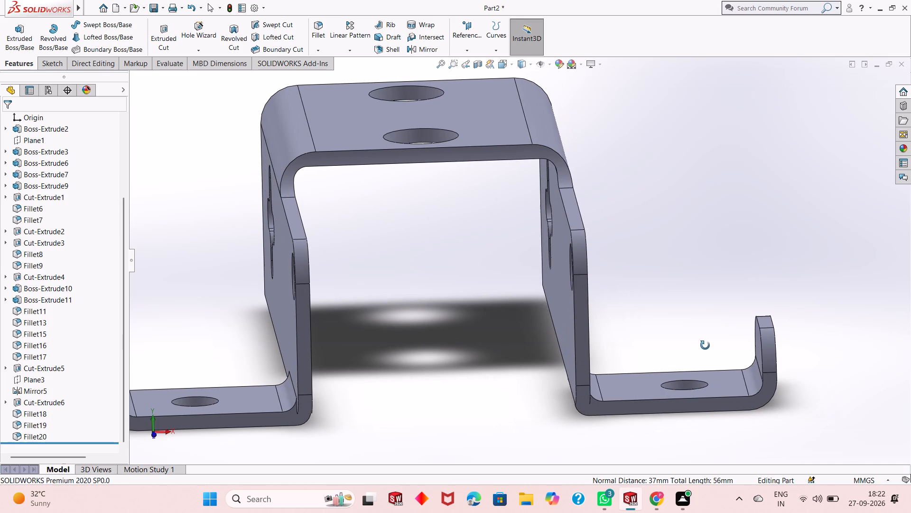
middle_click_drag(705, 345, 698, 345)
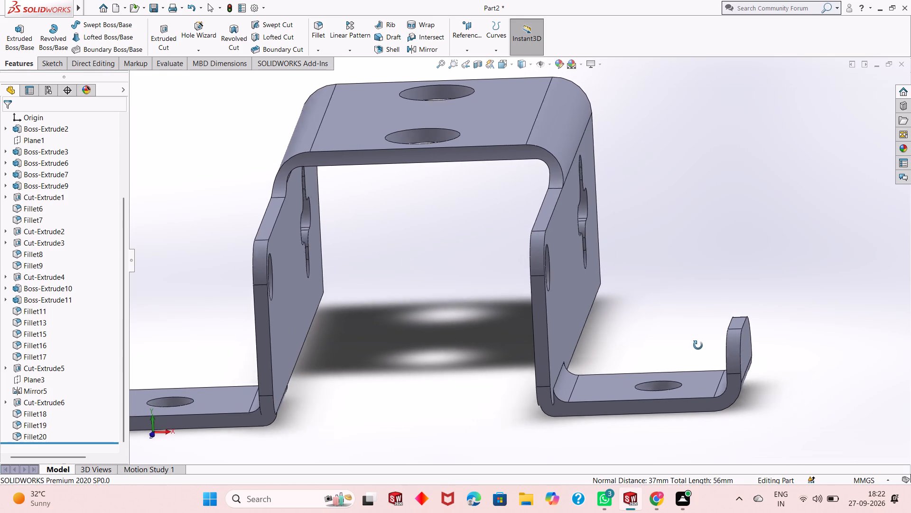
middle_click_drag(698, 345, 699, 343)
middle_click_drag(699, 343, 704, 341)
scroll(704, 341, "up", 3)
scroll(484, 224, "down", 1)
middle_click_drag(485, 295, 506, 263)
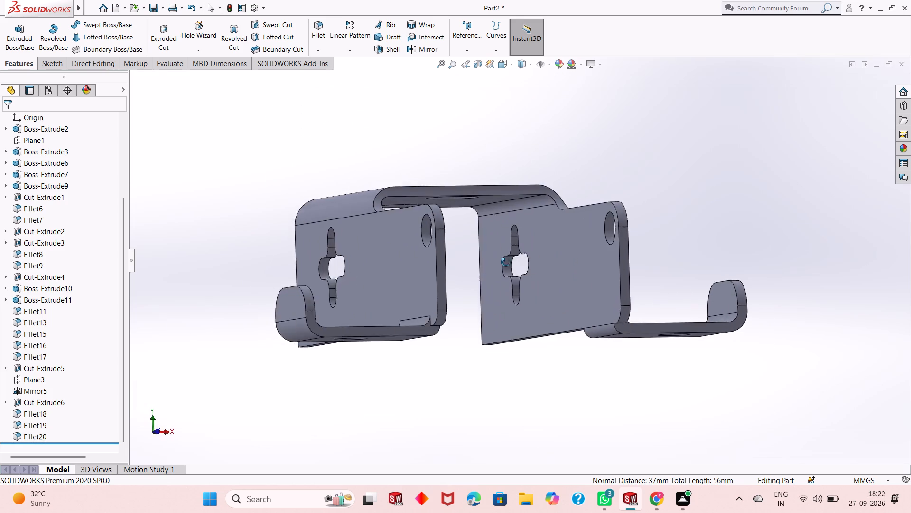
middle_click_drag(506, 263, 548, 315)
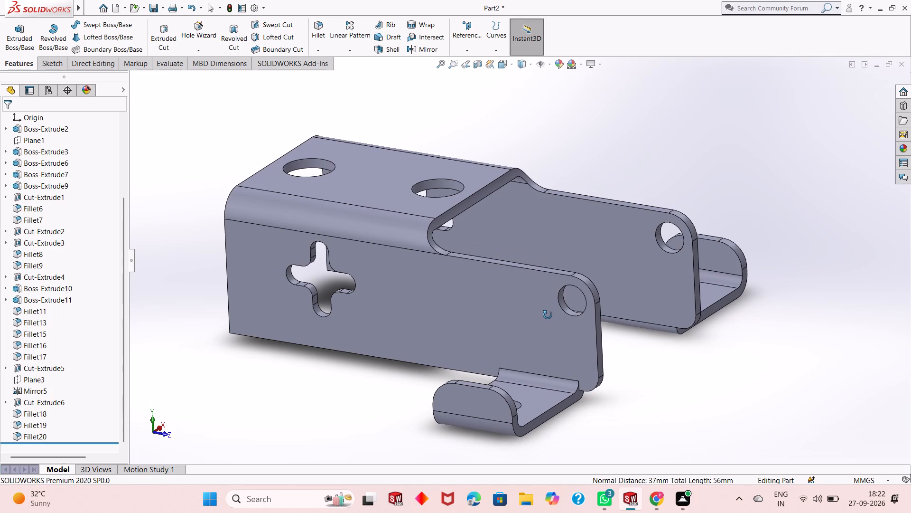
middle_click_drag(548, 315, 558, 309)
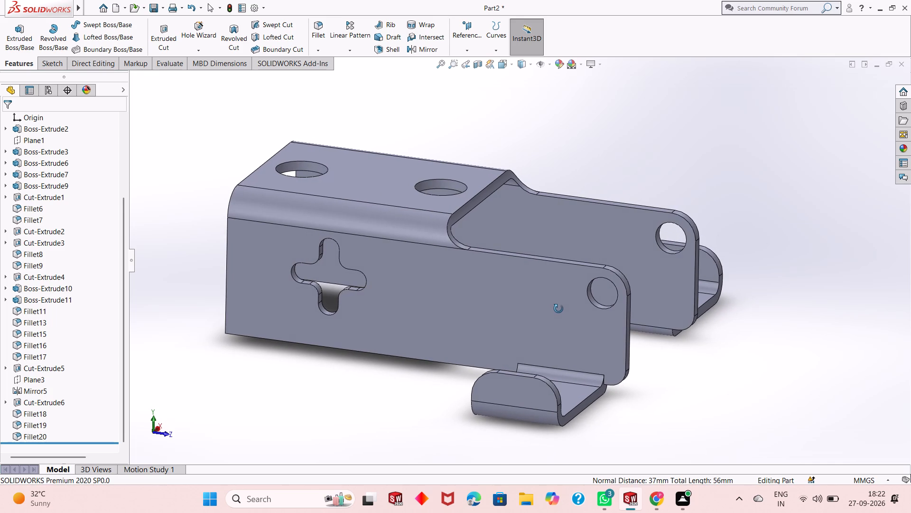
middle_click_drag(558, 309, 518, 314)
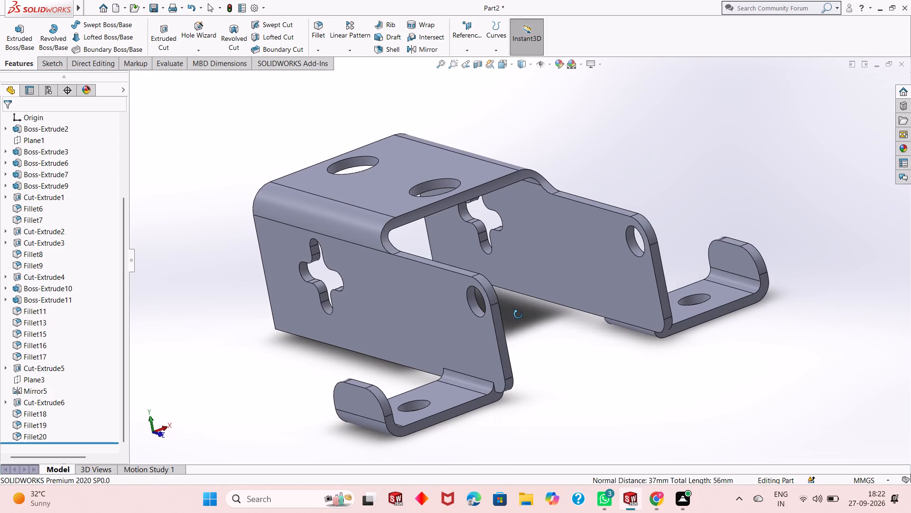
middle_click_drag(518, 314, 517, 275)
middle_click_drag(508, 275, 470, 314)
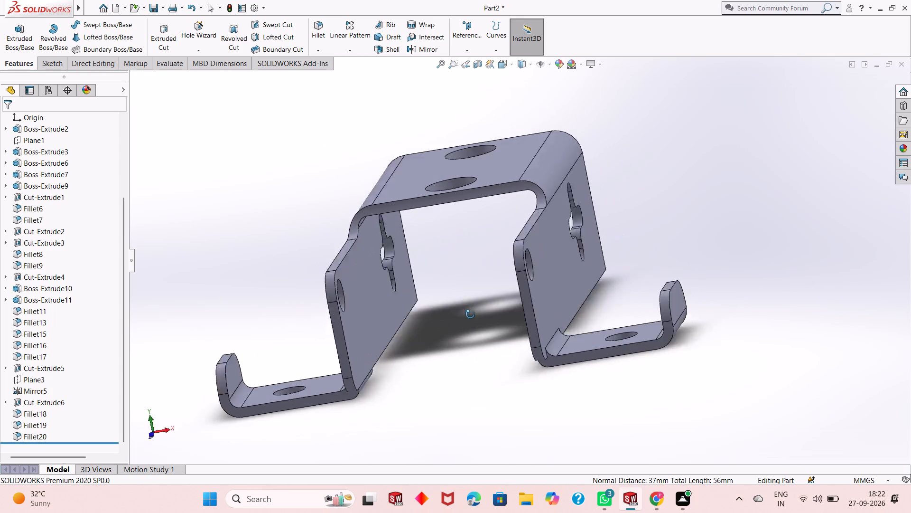
middle_click_drag(470, 314, 529, 319)
scroll(529, 319, "up", 2)
scroll(368, 275, "down", 1)
Give the whole part a medium cerulean blue colour, trying several standard and custom blue shades before accepting.
left_click(560, 66)
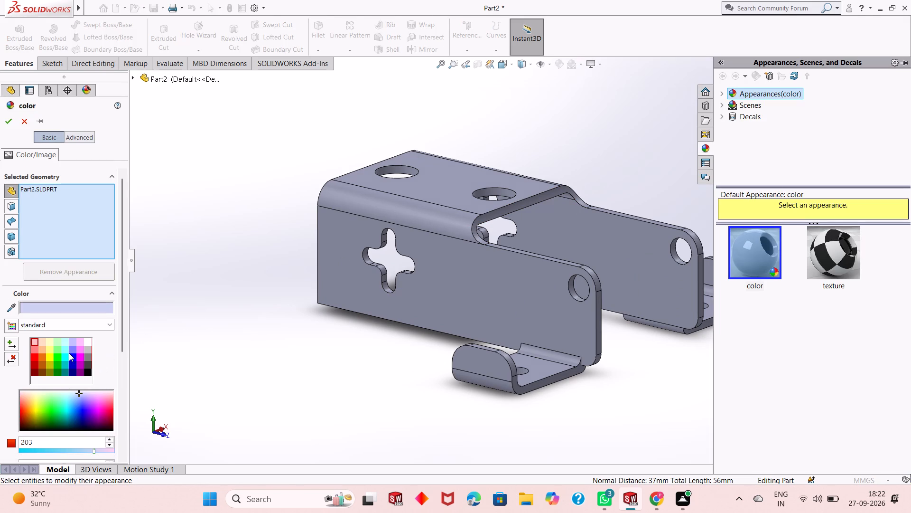
left_click(71, 354)
left_click(71, 349)
left_click(72, 342)
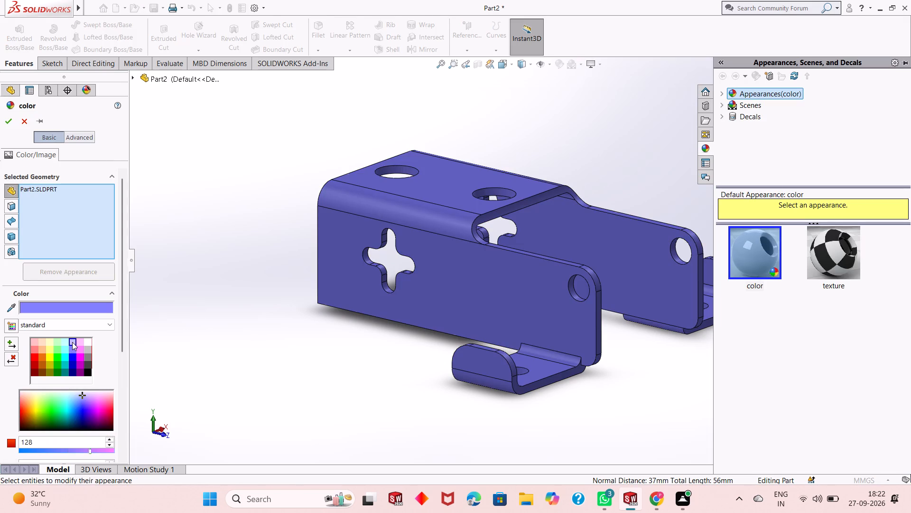
left_click(72, 369)
left_click(74, 360)
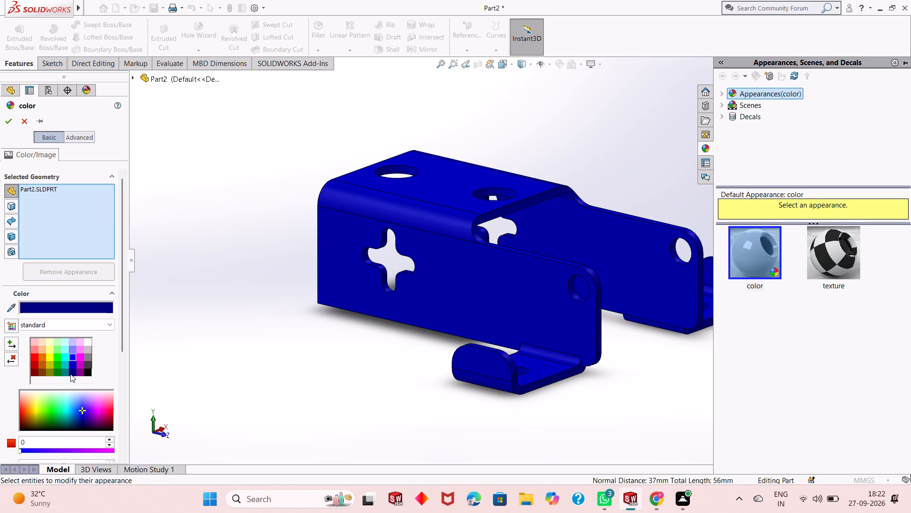
left_click(70, 375)
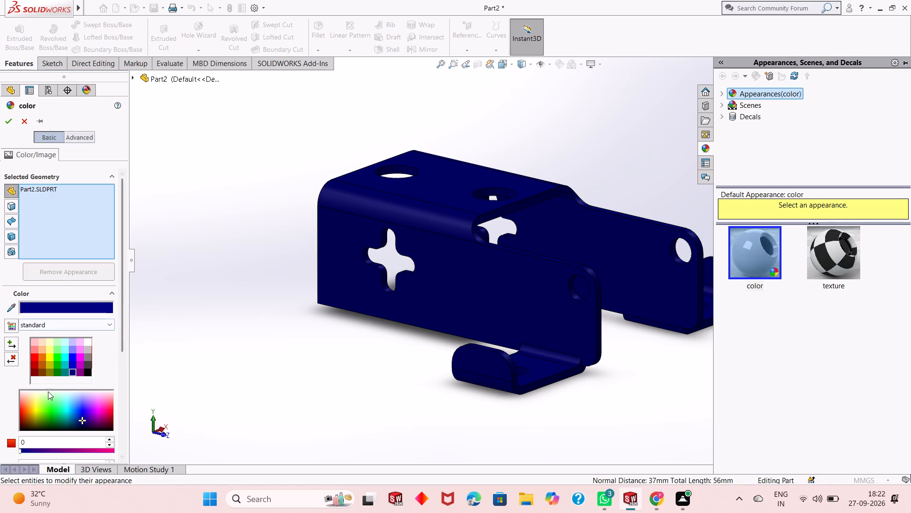
left_click(81, 412)
left_click(77, 408)
left_click(73, 414)
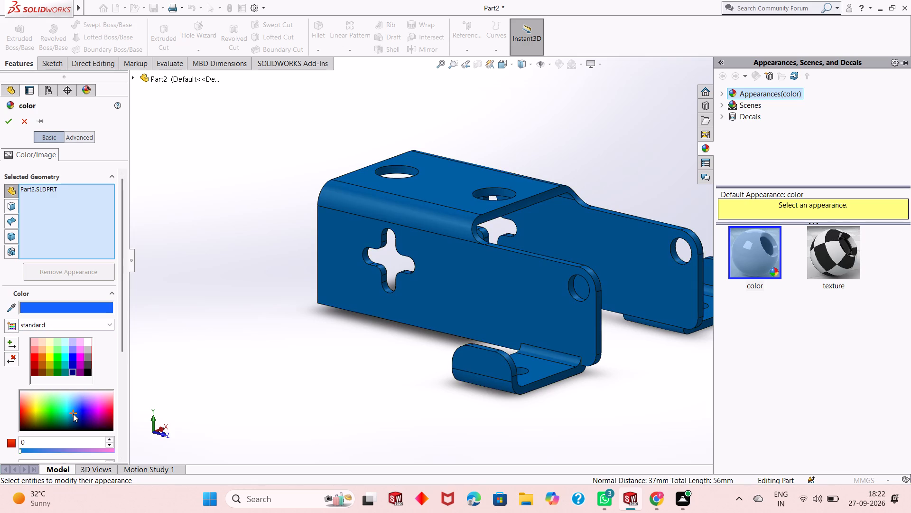
left_click(73, 414)
left_click(73, 414)
left_click(73, 412)
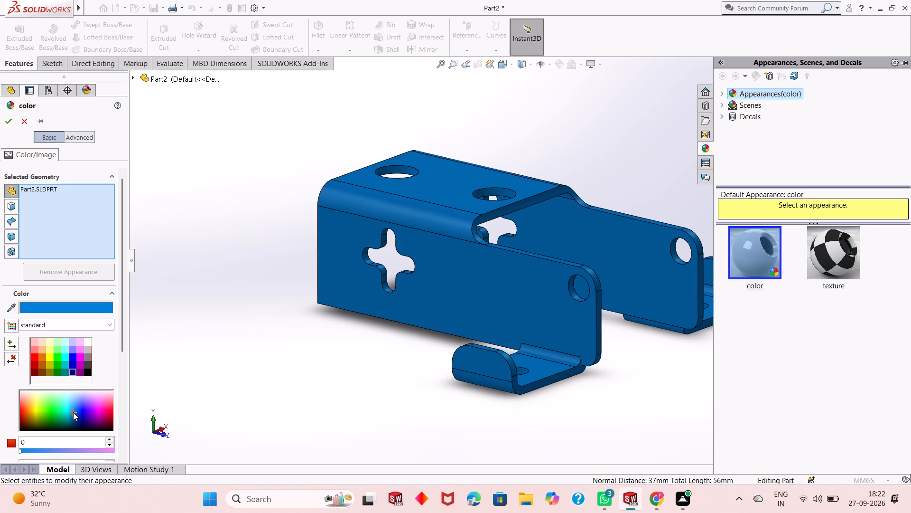
left_click(76, 407)
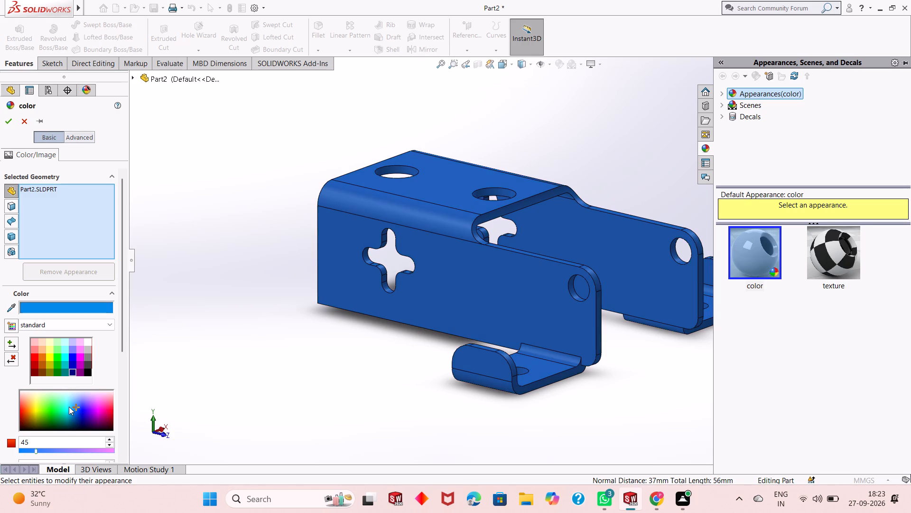
left_click(69, 407)
left_click(71, 412)
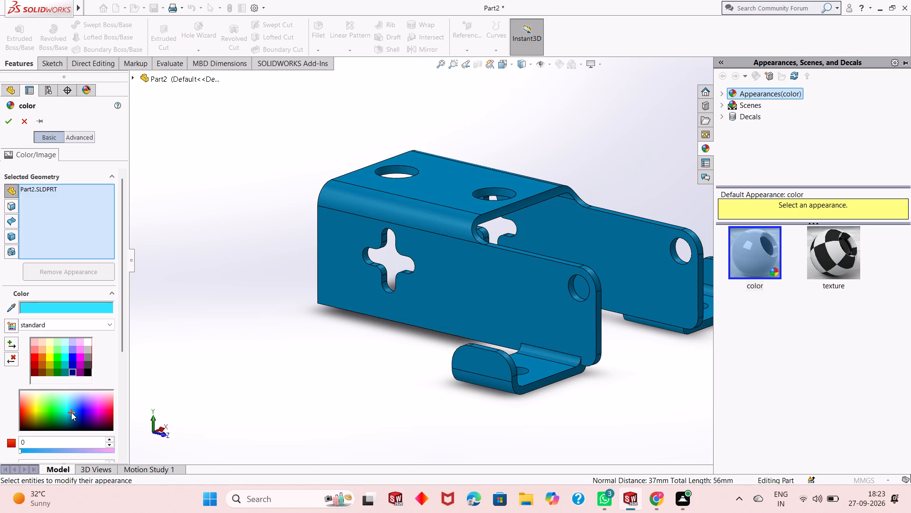
left_click(71, 412)
left_click(72, 414)
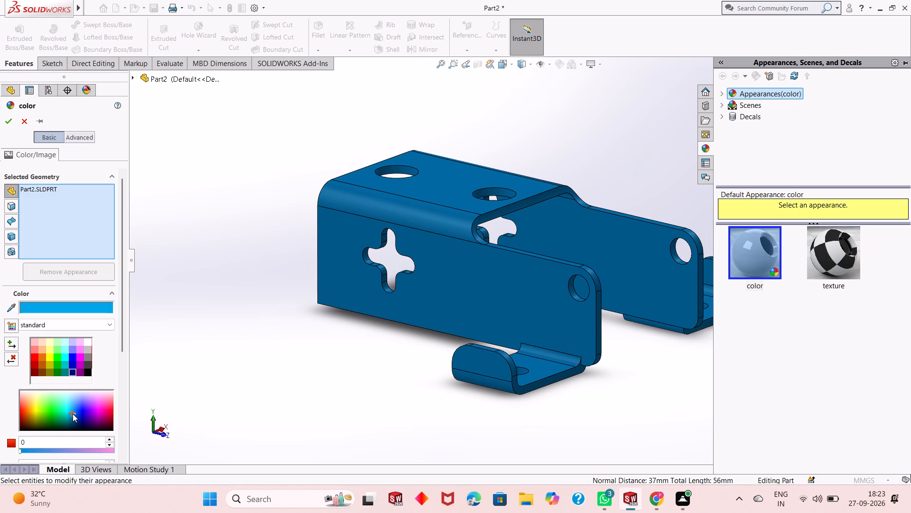
left_click(74, 410)
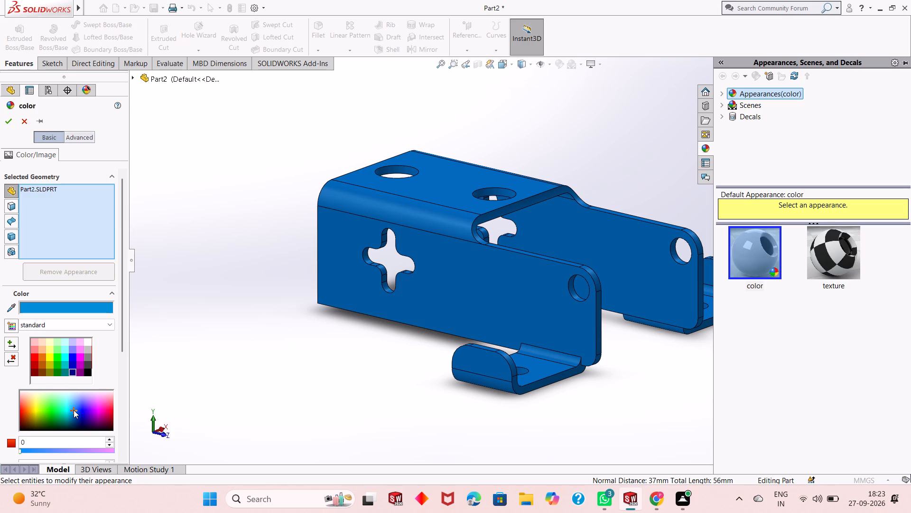
left_click(74, 410)
left_click(71, 413)
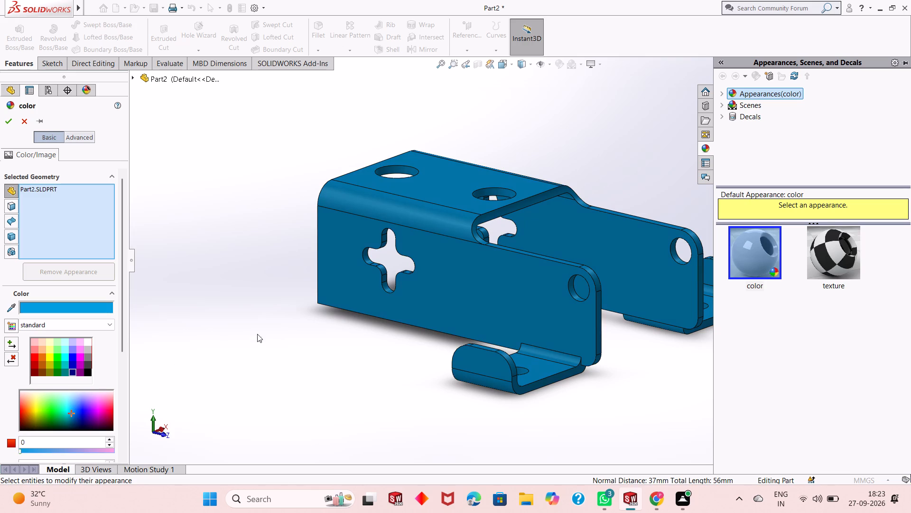
middle_click_drag(311, 327, 298, 347)
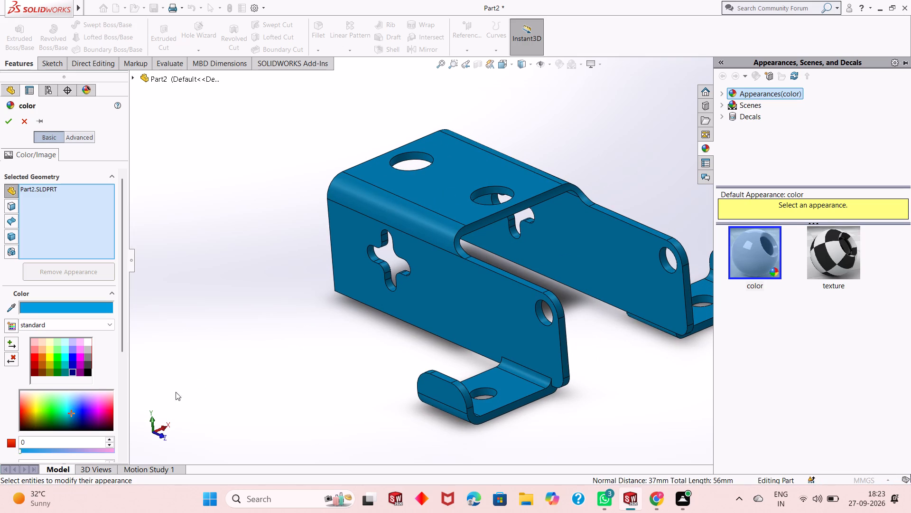
left_click(6, 123)
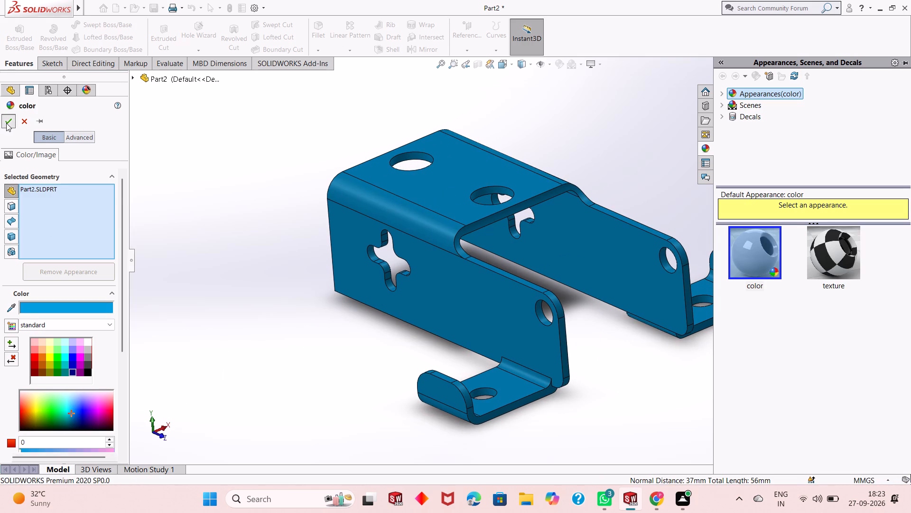
Apply the polished aluminum metal appearance to the cut feature of the round holes at the ends of the side legs.
scroll(465, 247, "up", 3)
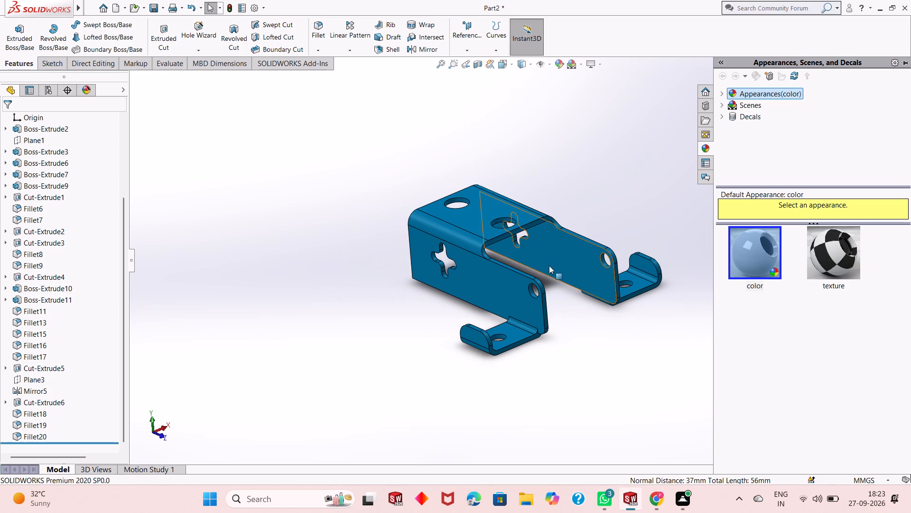
scroll(549, 268, "down", 1)
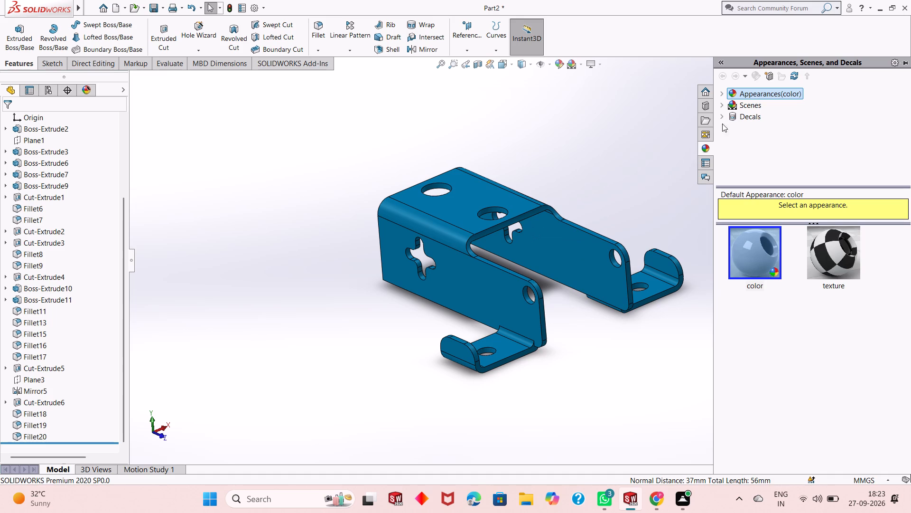
left_click(722, 97)
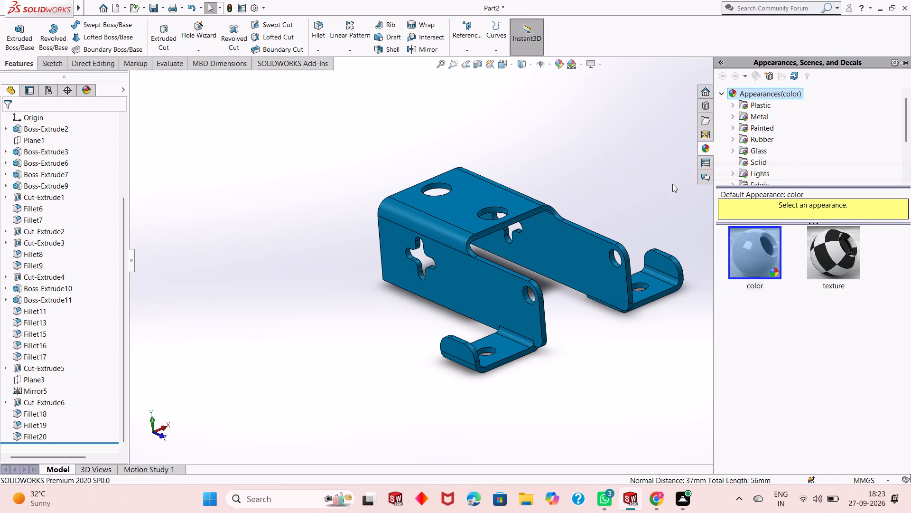
left_click(751, 118)
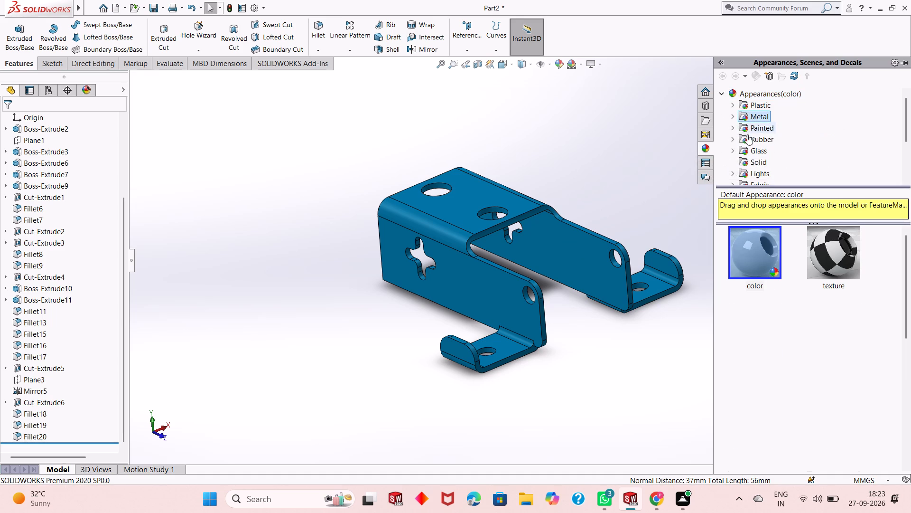
left_click_drag(755, 331, 577, 288)
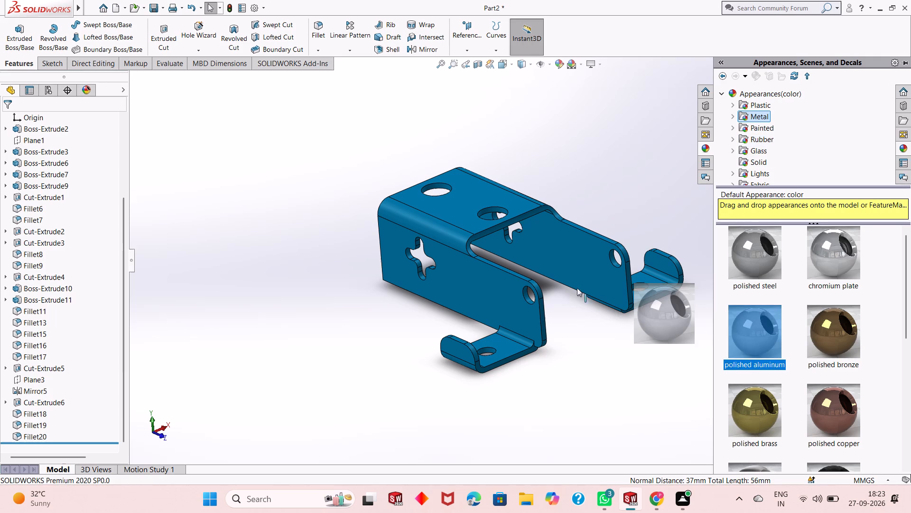
left_click_drag(577, 288, 530, 295)
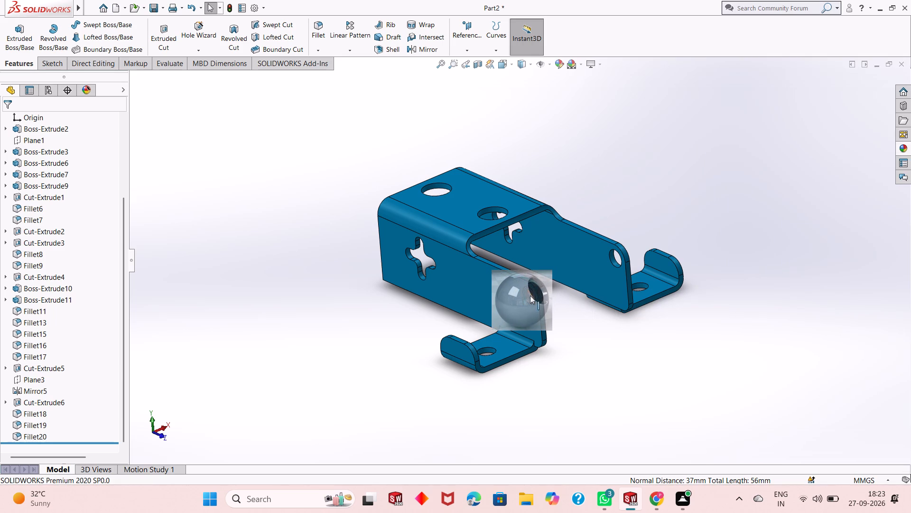
left_click_drag(530, 295, 526, 299)
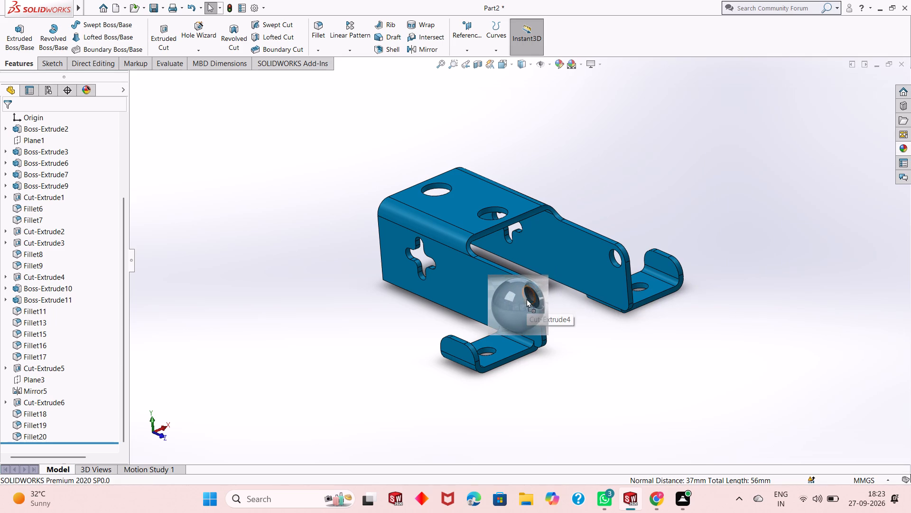
left_click_drag(526, 299, 527, 299)
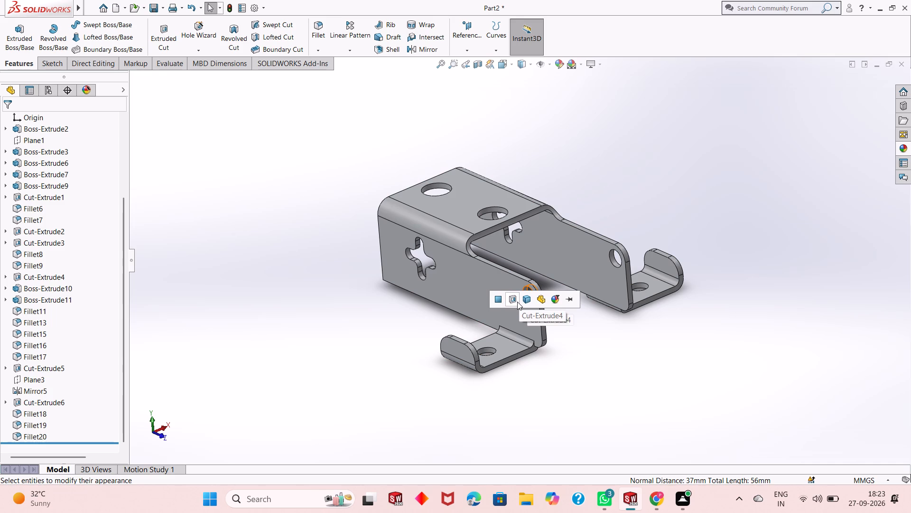
left_click(509, 302)
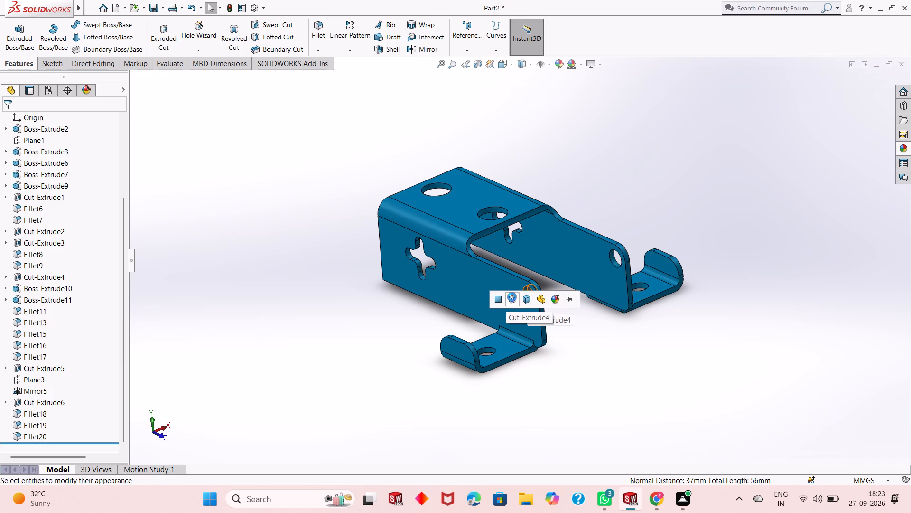
Apply polished aluminum to the cut feature of the round hole in the near hook arm.
scroll(502, 259, "down", 2)
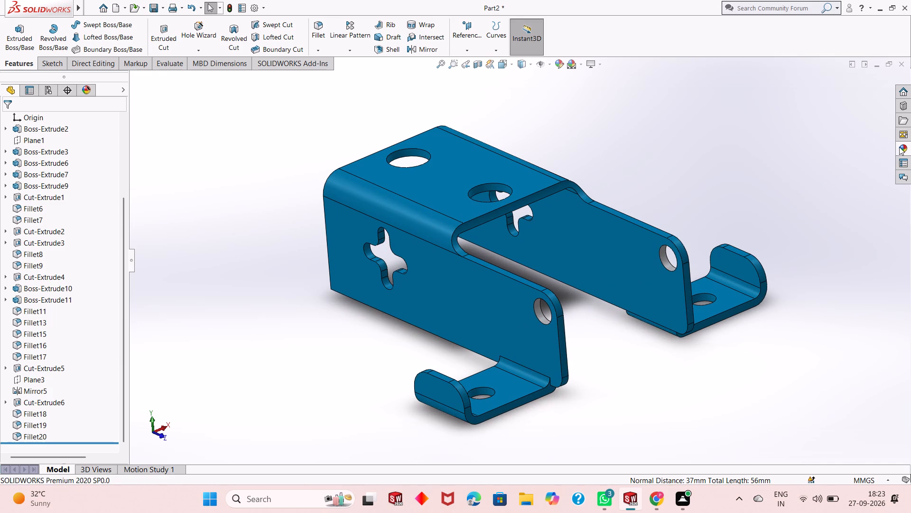
left_click(901, 148)
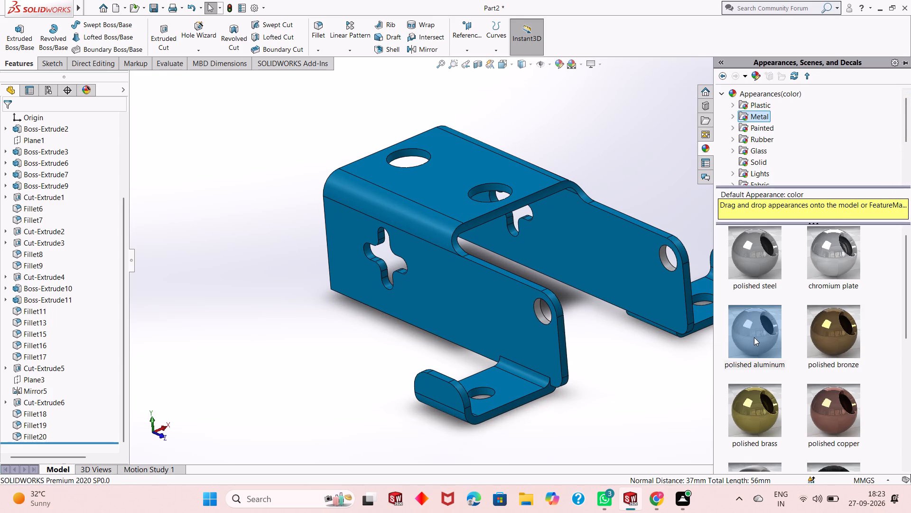
left_click_drag(753, 339, 485, 395)
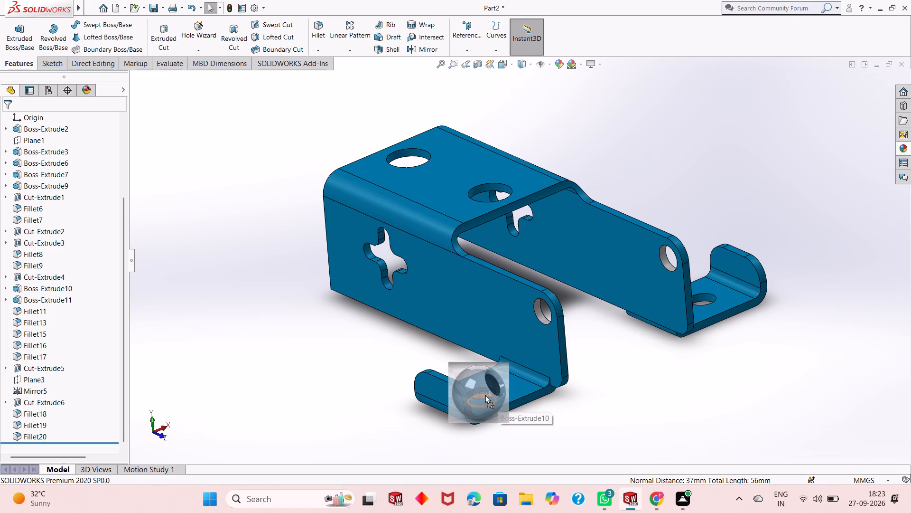
left_click_drag(485, 395, 482, 392)
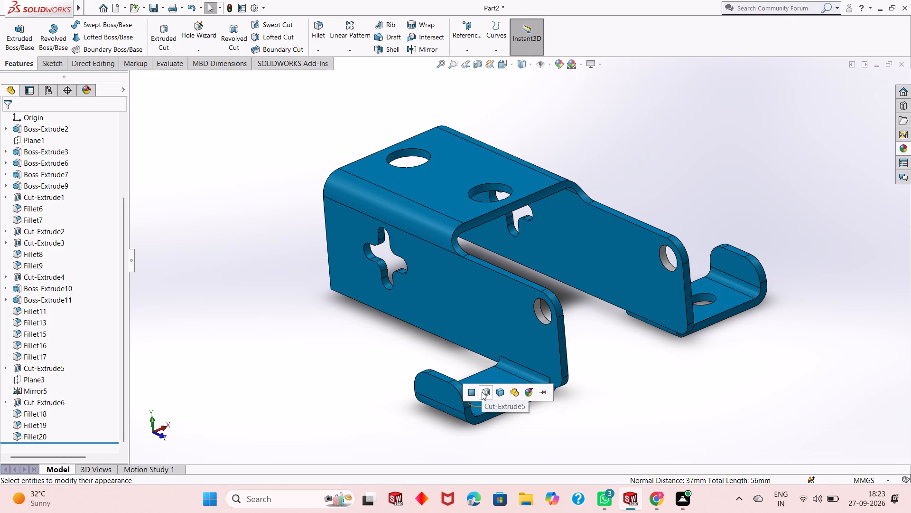
left_click(487, 392)
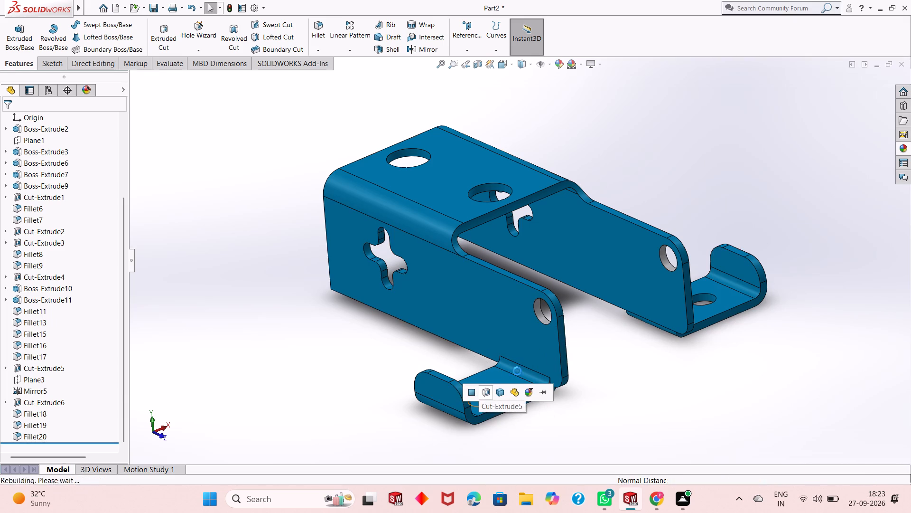
Apply polished aluminum to the cut feature of the round hole in the mirrored hook arm.
left_click(901, 147)
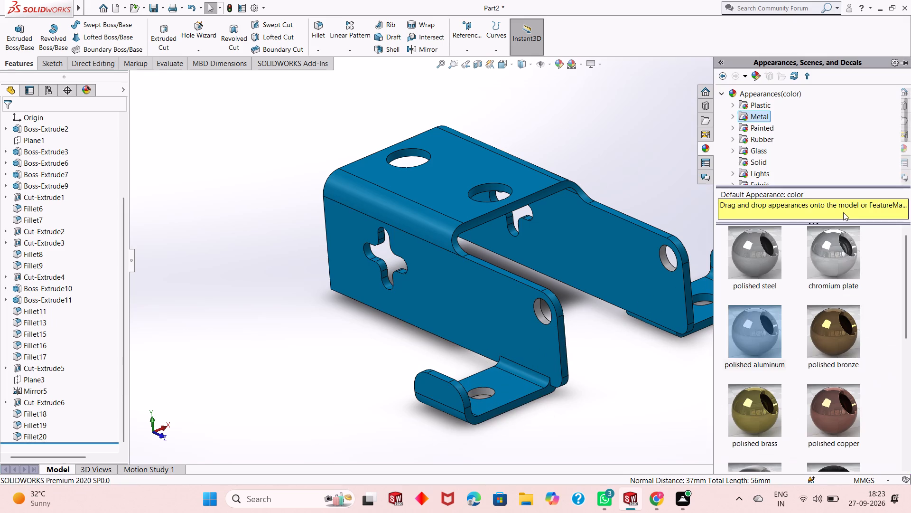
left_click_drag(765, 344, 708, 296)
left_click(708, 295)
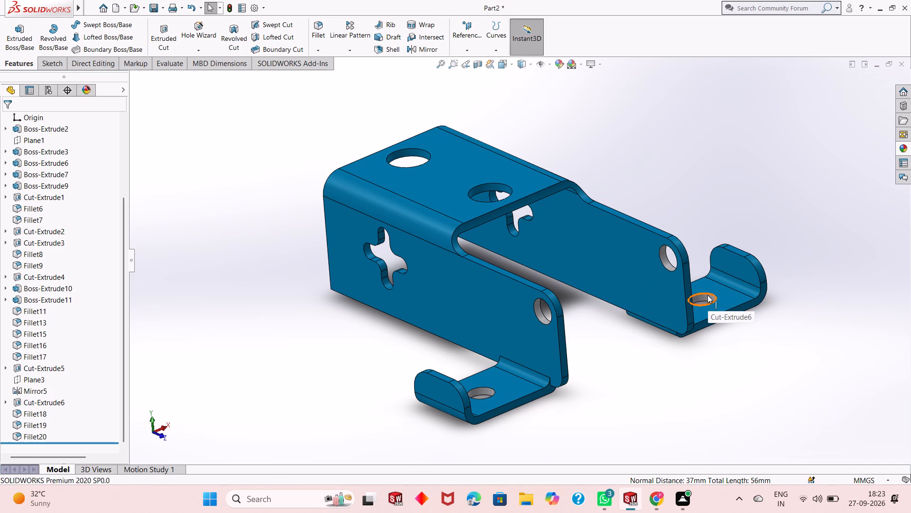
Apply polished aluminum to the cut feature of the two large round holes in the bracket's top plate.
scroll(404, 207, "down", 2)
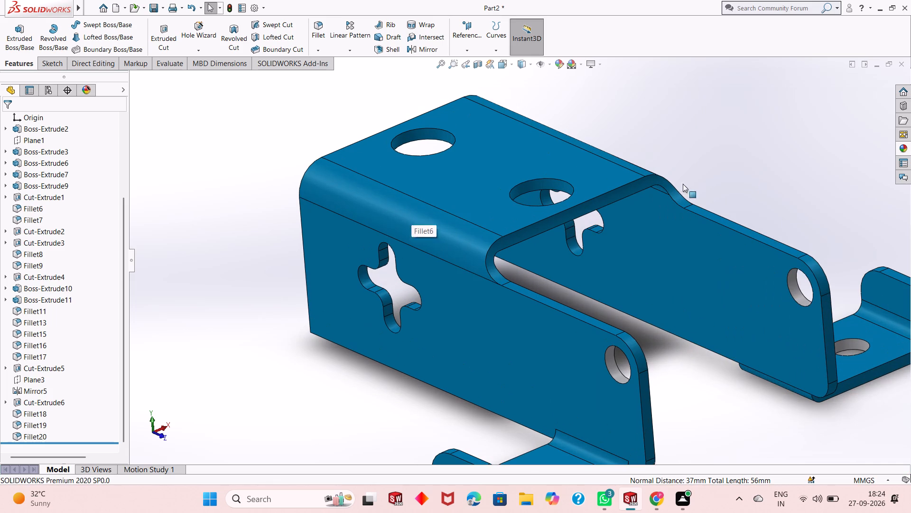
left_click(902, 149)
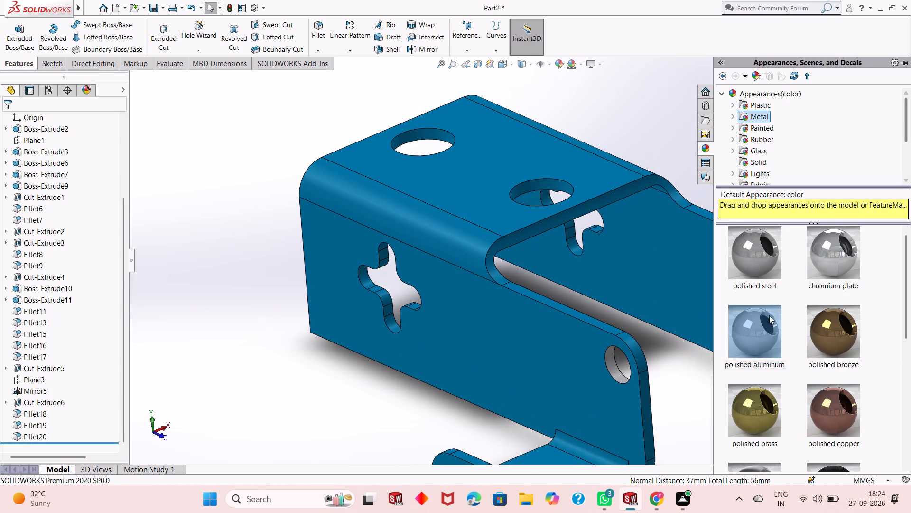
left_click_drag(759, 350, 422, 133)
left_click(422, 133)
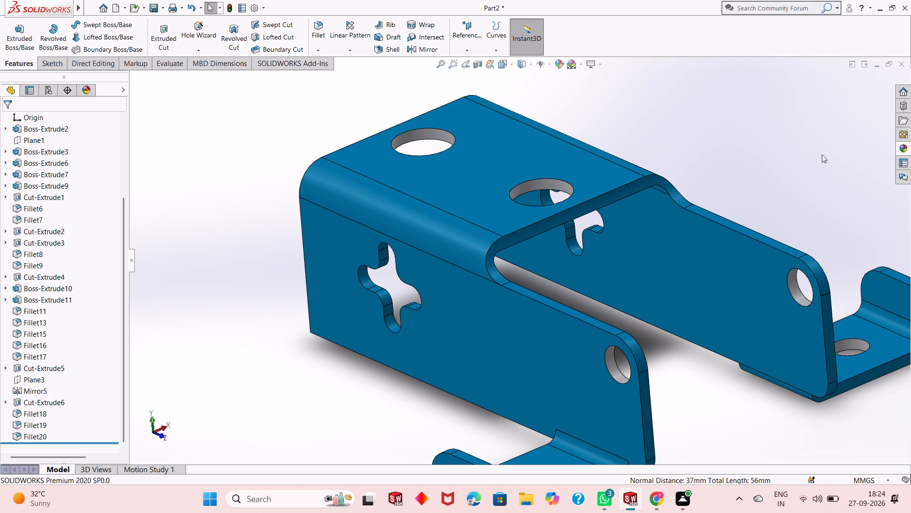
Apply the polished aluminum metal appearance to the cut feature of the cross-shaped cutouts in the bracket's side legs.
left_click(904, 149)
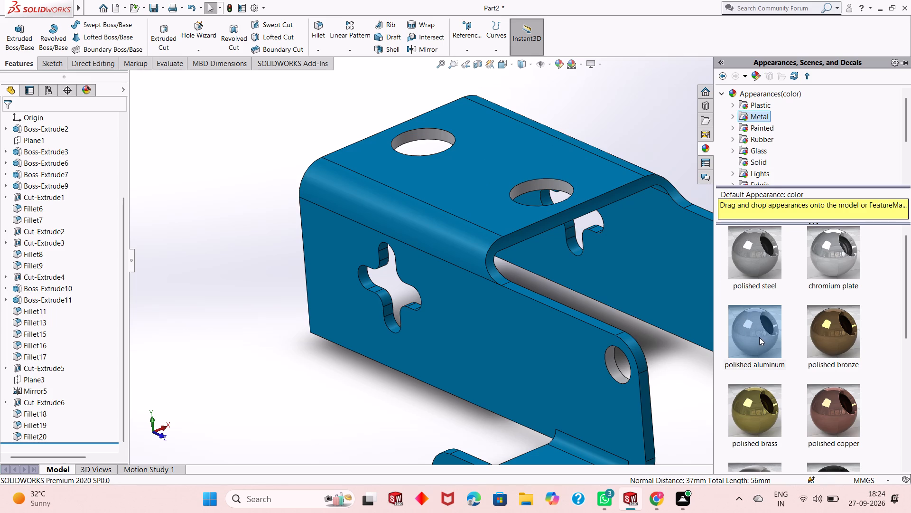
left_click_drag(759, 337, 379, 284)
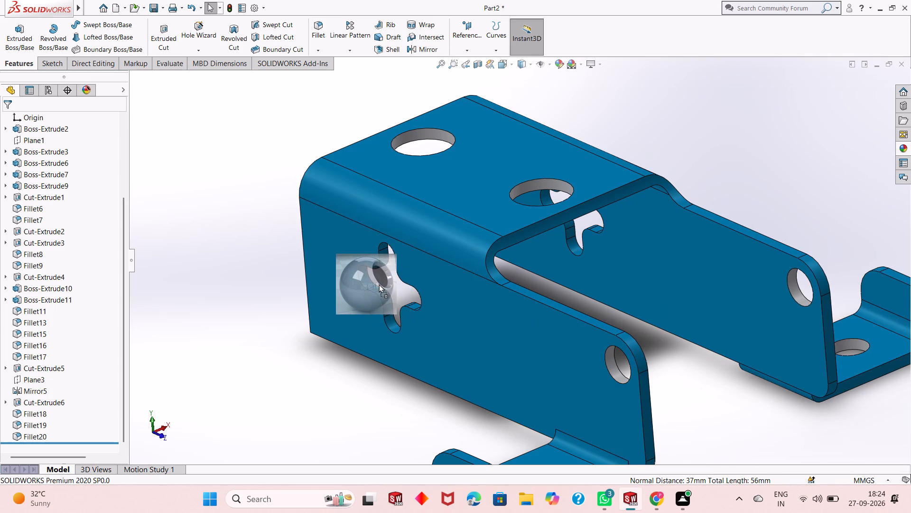
left_click_drag(379, 284, 389, 287)
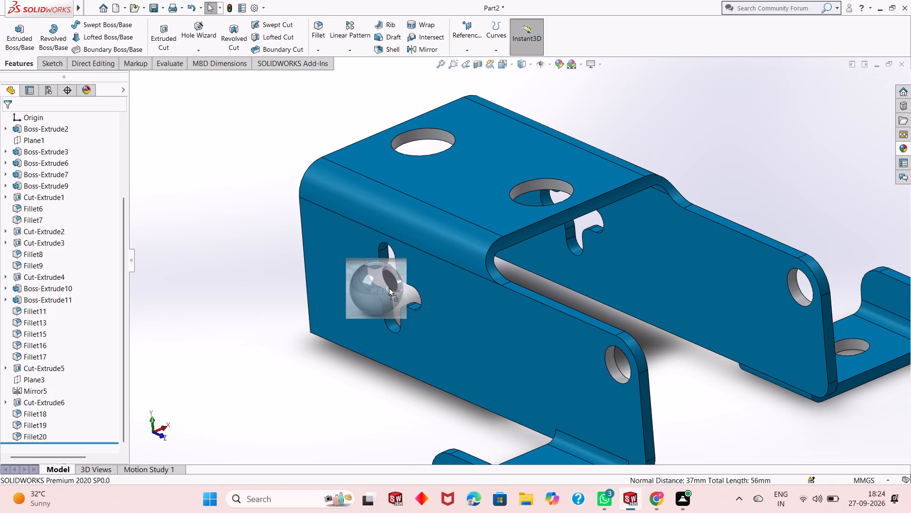
left_click_drag(389, 287, 382, 294)
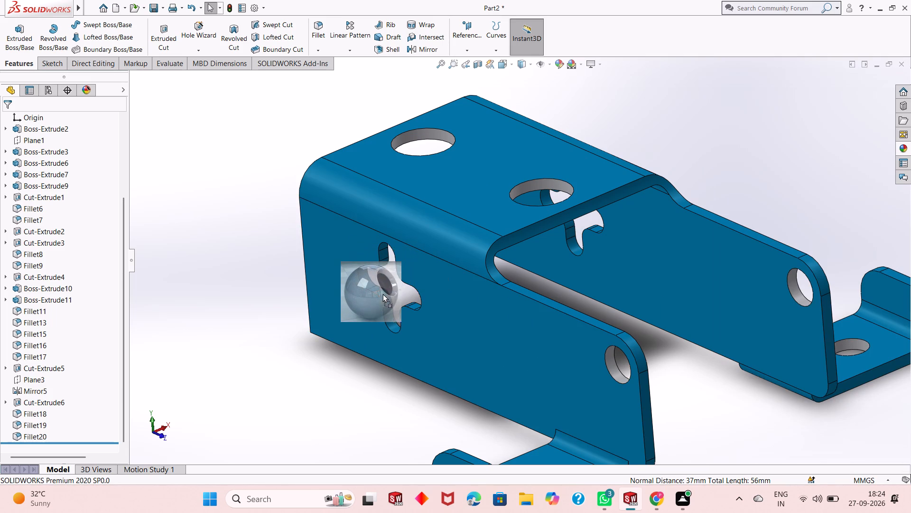
left_click_drag(382, 294, 381, 297)
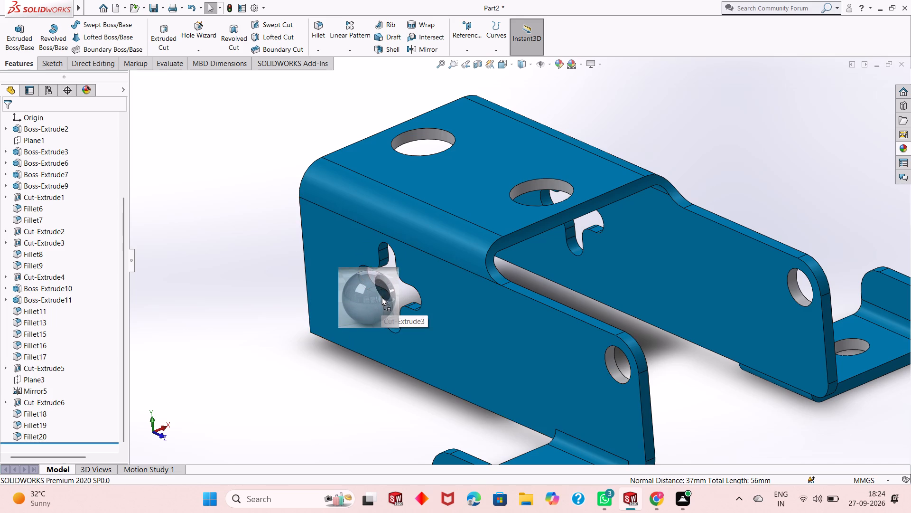
left_click_drag(381, 297, 382, 294)
left_click(382, 294)
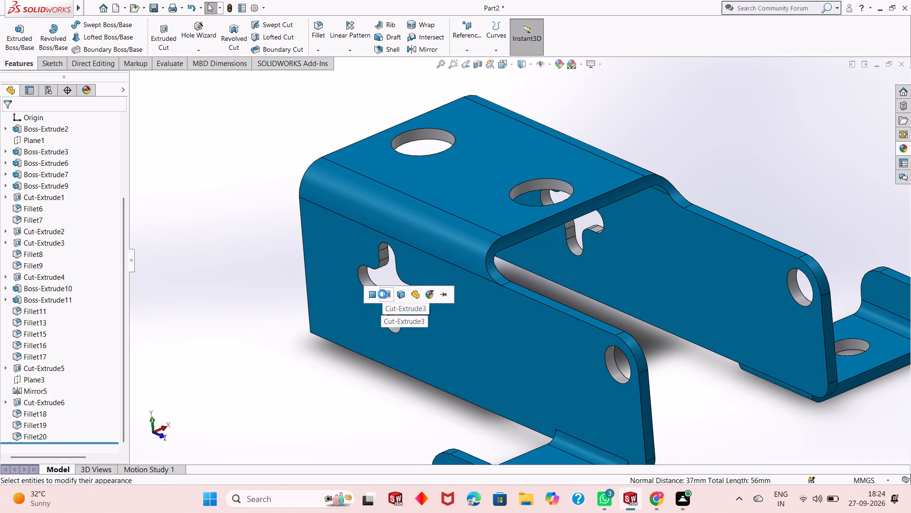
Examine the coloured bracket from several angles, checking the finish on its holes, cross-shaped cutouts and hook arms.
scroll(454, 311, "up", 2)
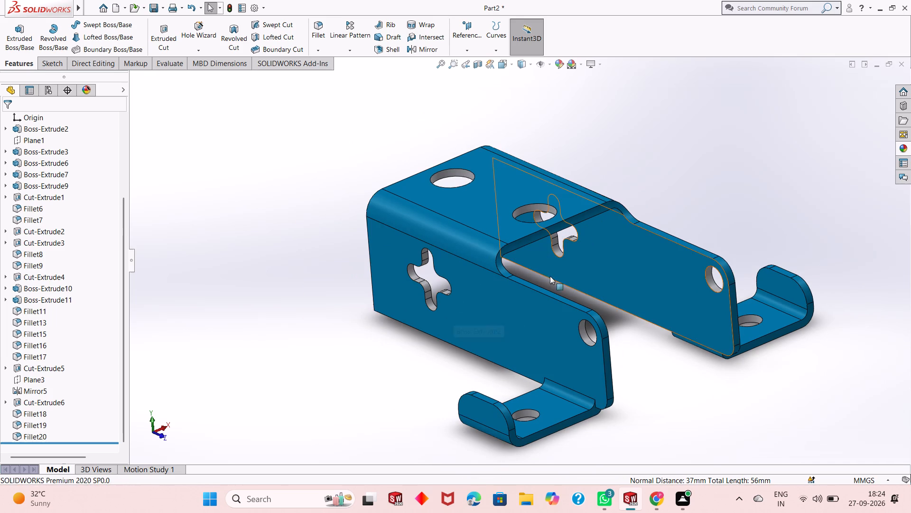
middle_click_drag(550, 278, 545, 256)
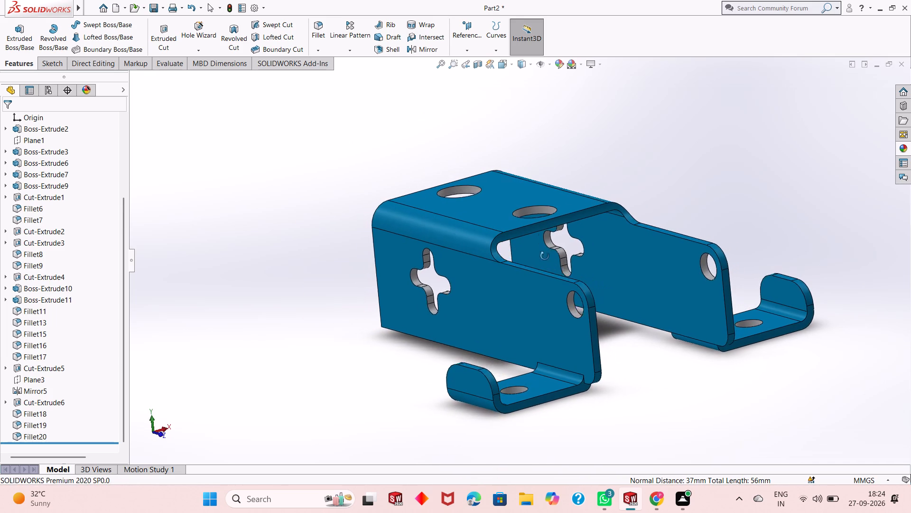
middle_click_drag(545, 256, 538, 264)
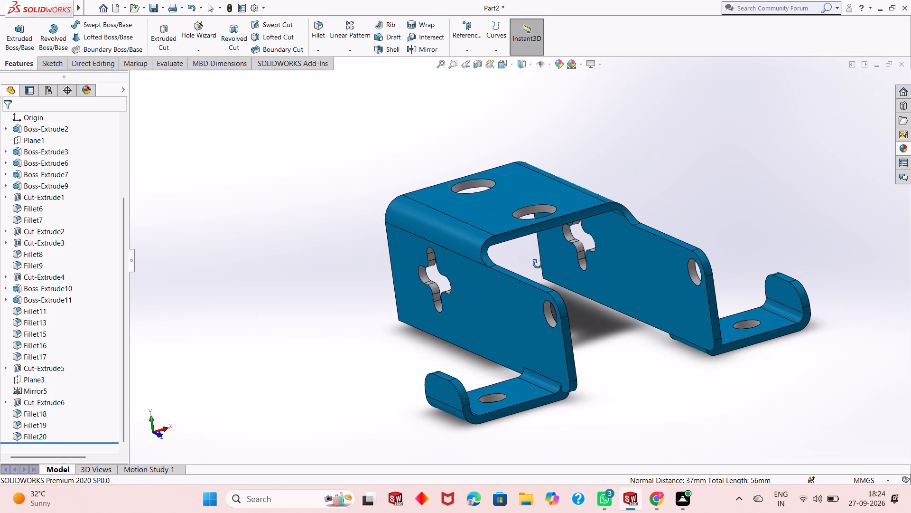
middle_click_drag(538, 264, 559, 266)
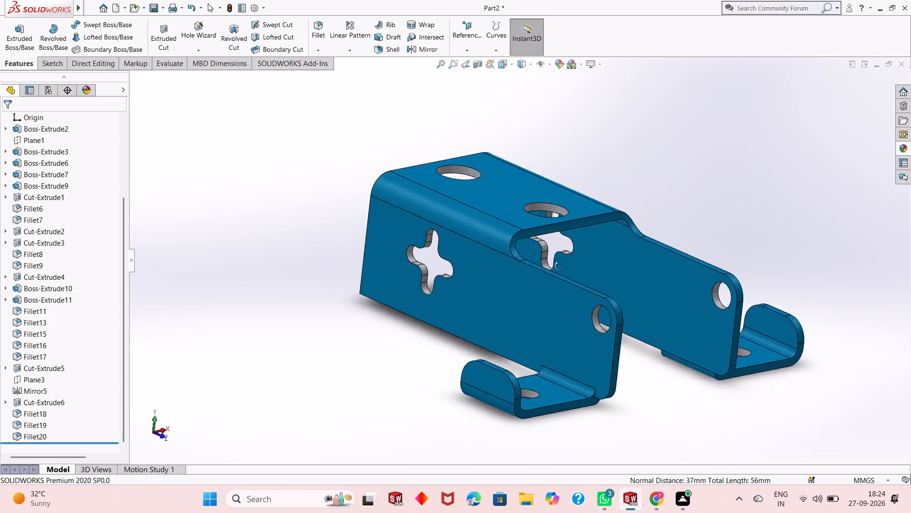
middle_click_drag(559, 266, 557, 279)
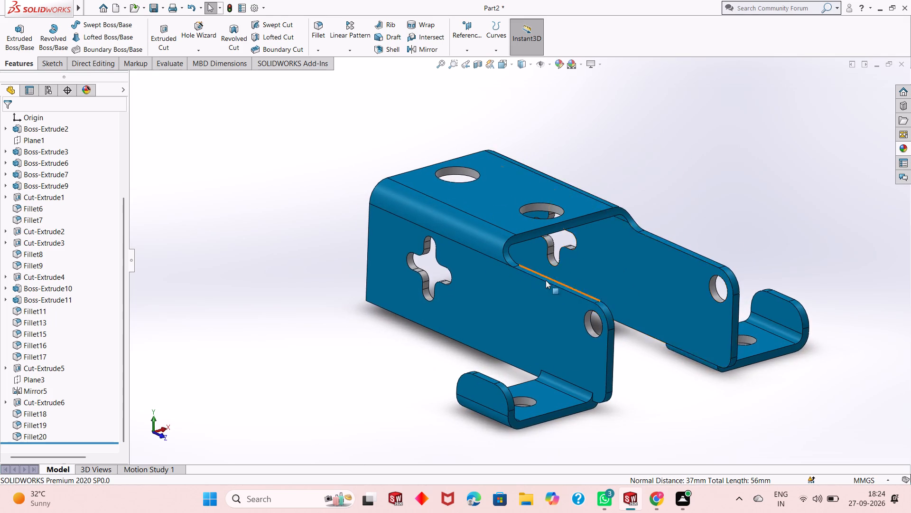
scroll(545, 280, "up", 2)
middle_click_drag(548, 273, 545, 273)
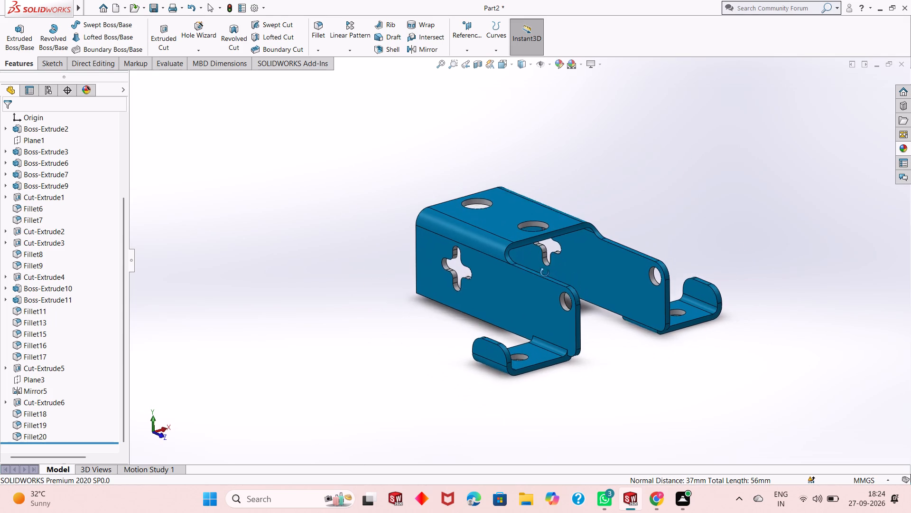
middle_click_drag(545, 273, 545, 282)
scroll(547, 283, "down", 2)
scroll(547, 298, "up", 1)
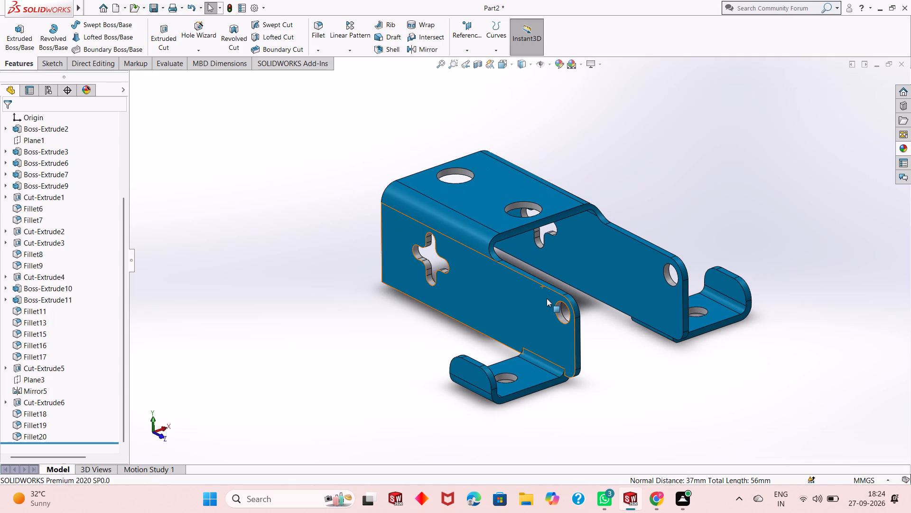
middle_click_drag(632, 352, 626, 327)
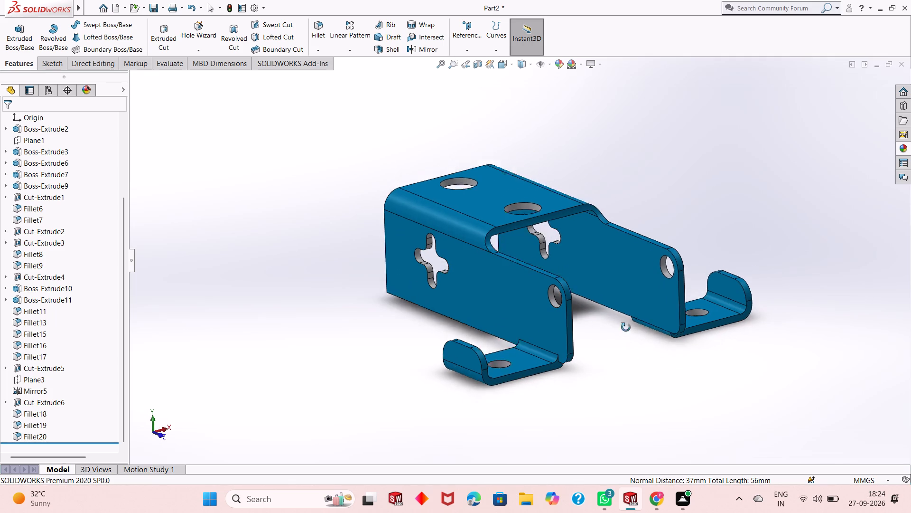
middle_click_drag(626, 327, 632, 312)
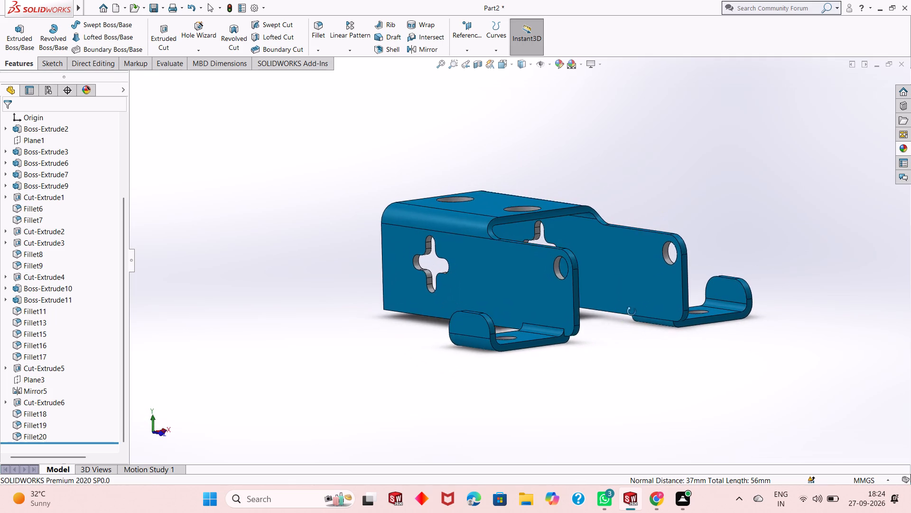
middle_click_drag(632, 312, 630, 364)
scroll(624, 360, "up", 1)
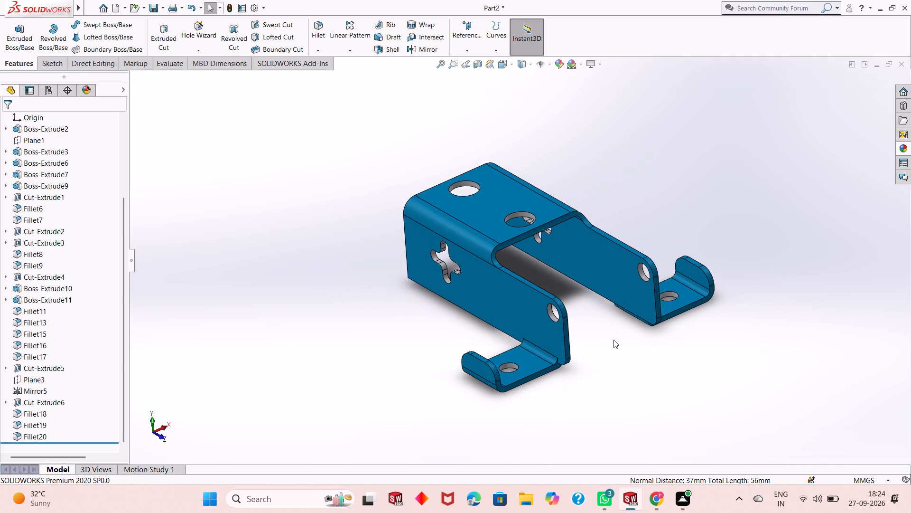
scroll(607, 310, "down", 2)
scroll(542, 300, "up", 2)
scroll(446, 211, "down", 1)
scroll(488, 241, "down", 1)
scroll(494, 258, "up", 1)
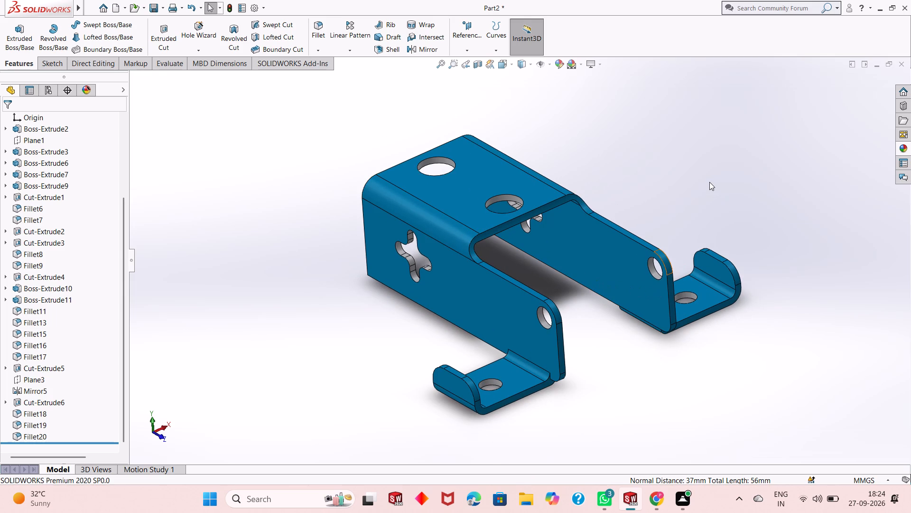
Save the part in the Downloads folder as a SOLIDWORKS part named "Sheet metal mounting bracket".
key("ctrl+s")
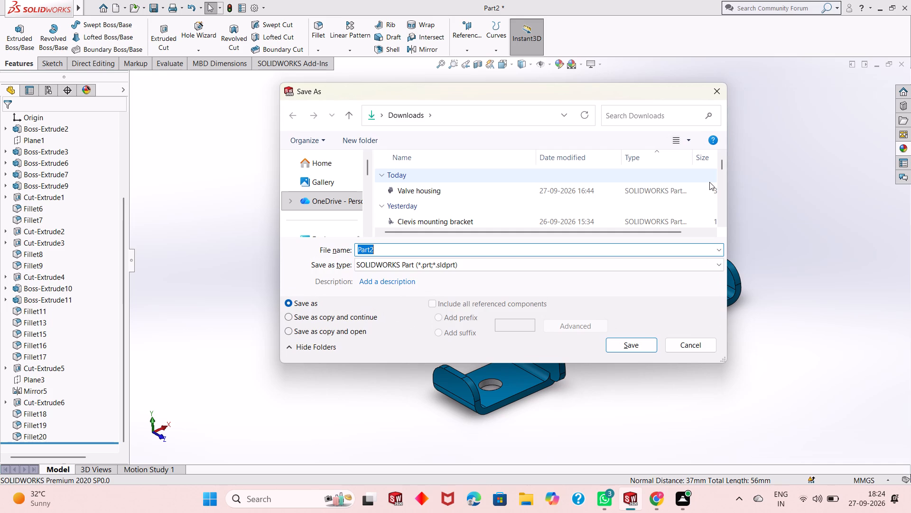
type("Sheet metal")
key("space")
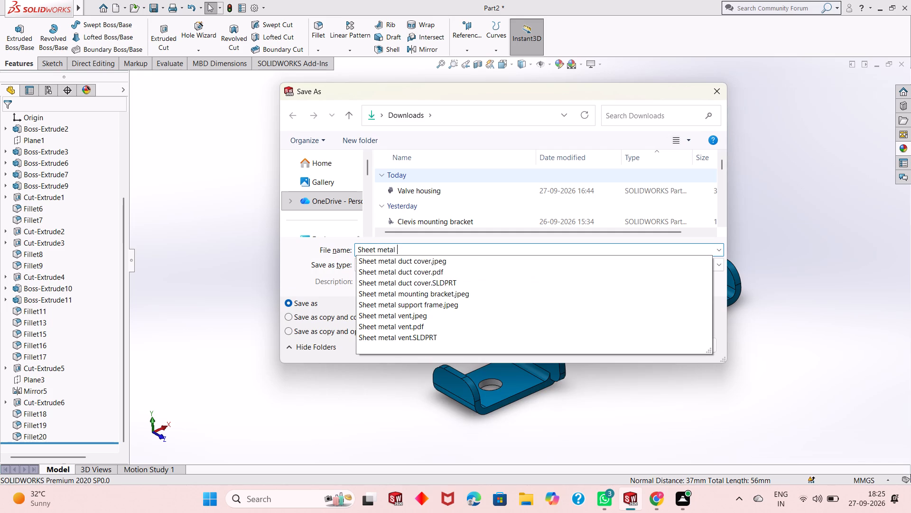
type("mounting bracket")
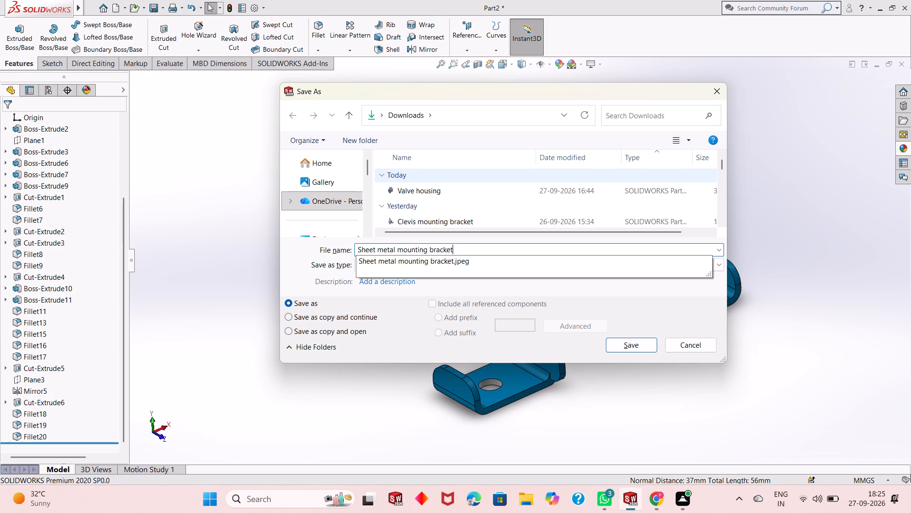
key("Return")
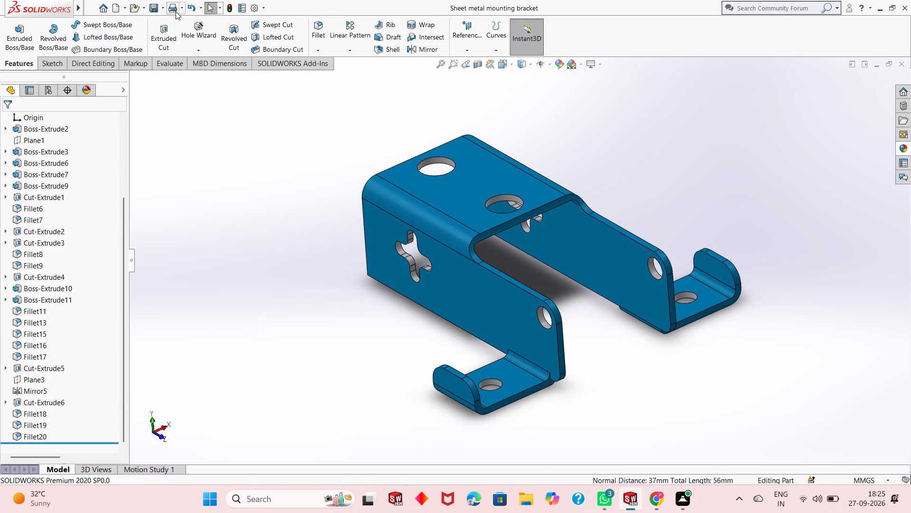
Save a PDF (*.pdf) version of the part to Downloads under the name "Sheet metal mounting bracket".
left_click(163, 3)
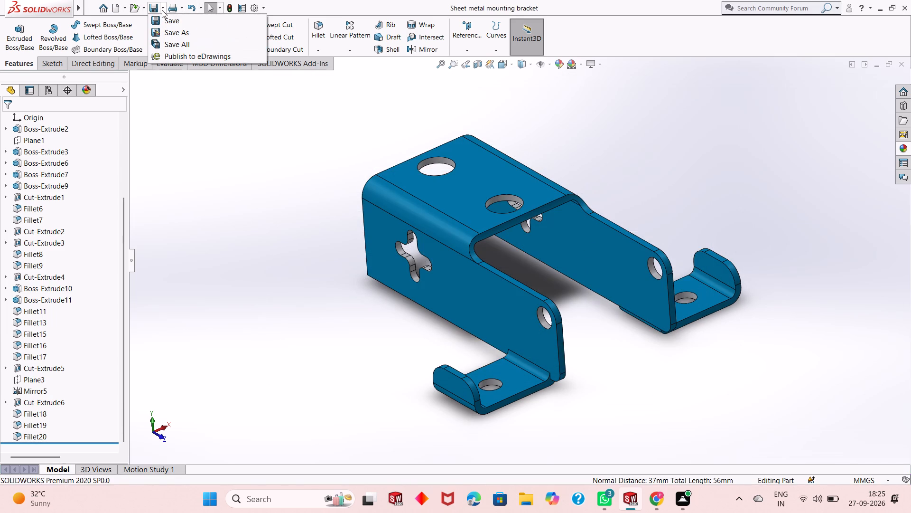
left_click(165, 32)
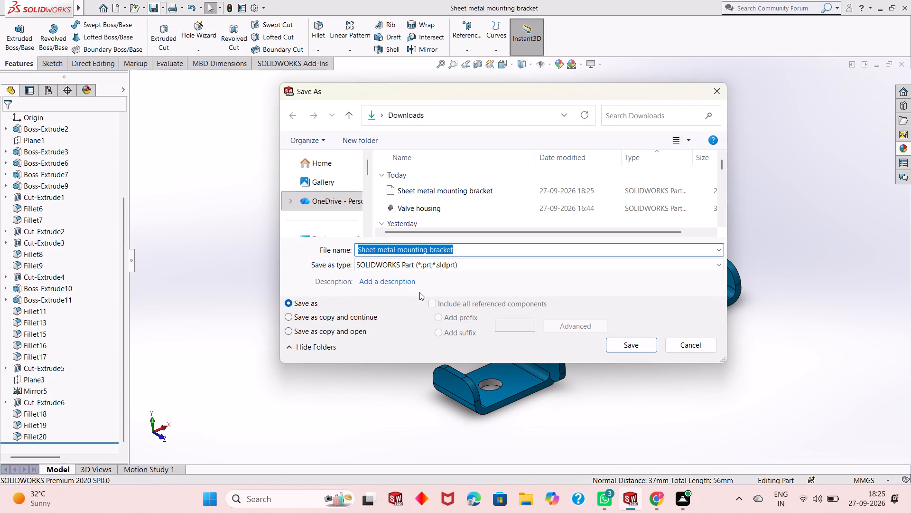
left_click(451, 264)
left_click(507, 73)
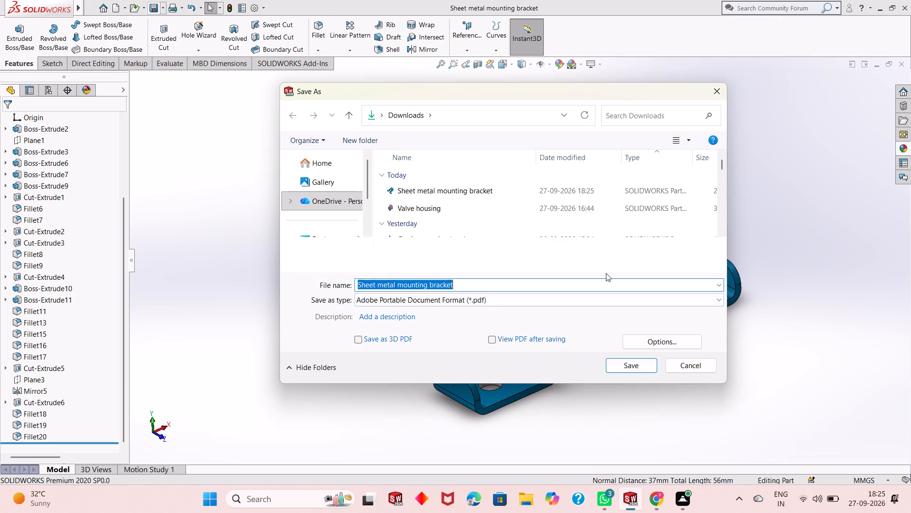
left_click(635, 367)
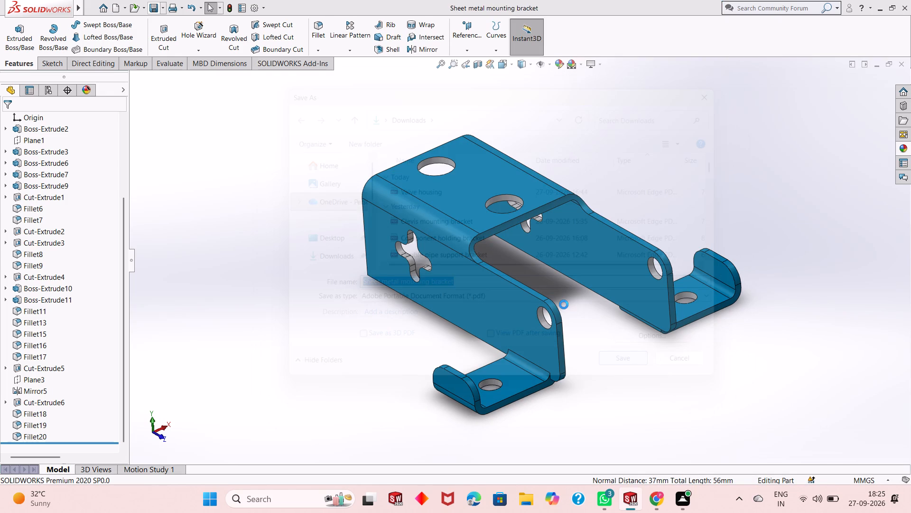